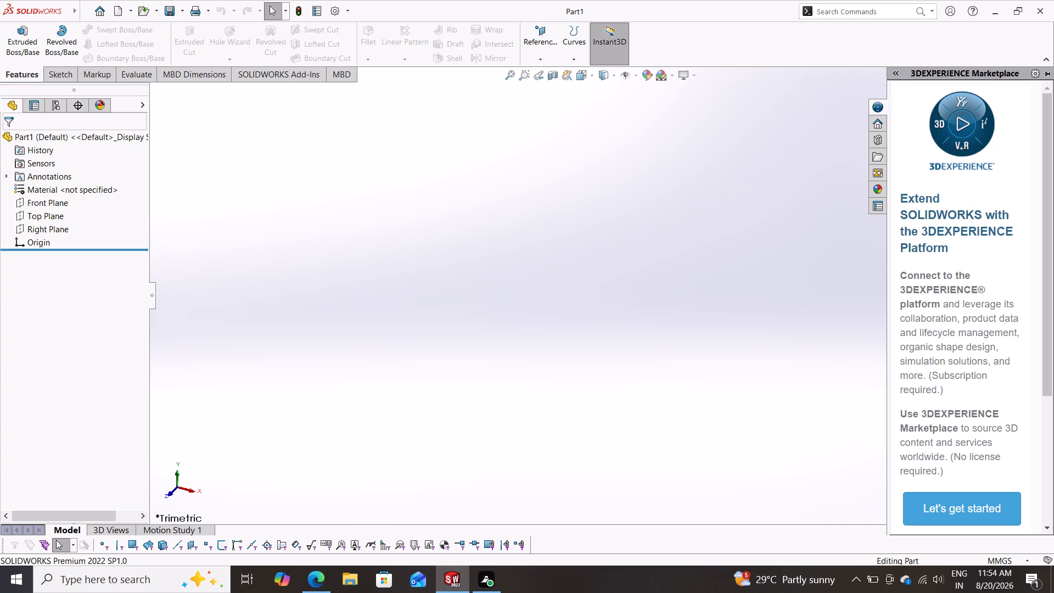
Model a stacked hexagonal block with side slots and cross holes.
Start a sketch on the Top Plane and draw a hexagon centred on the origin, with an inscribed circle about 68 mm in diameter.
click(54, 214)
click(65, 197)
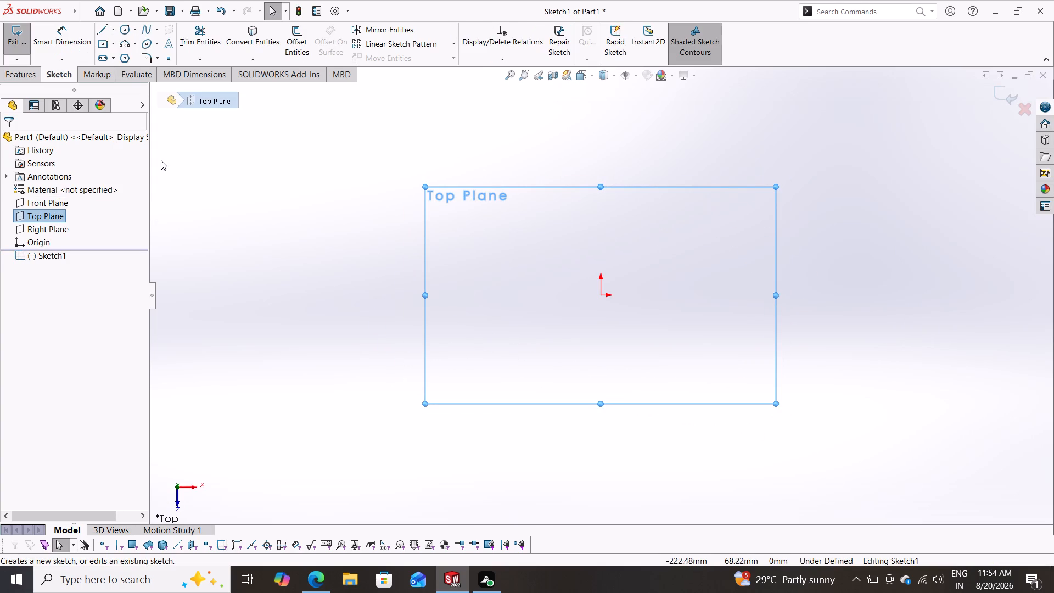
click(122, 59)
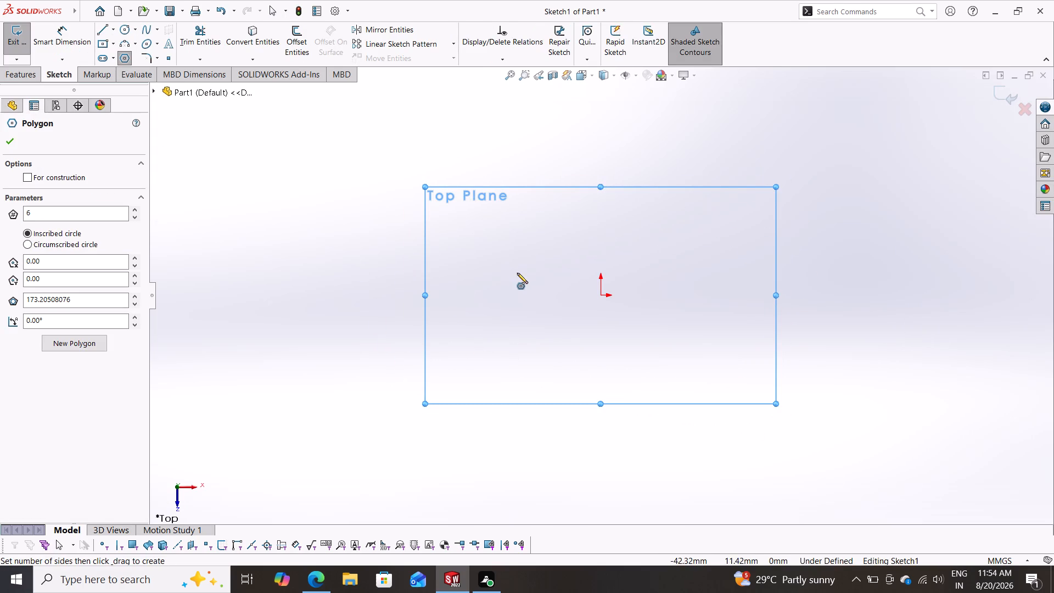
click(601, 295)
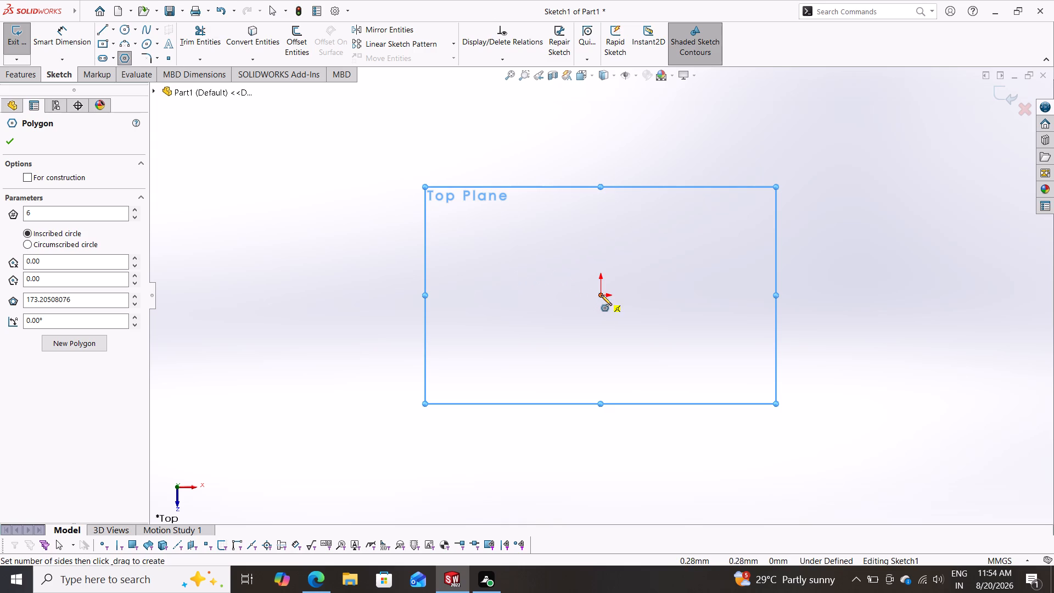
click(667, 334)
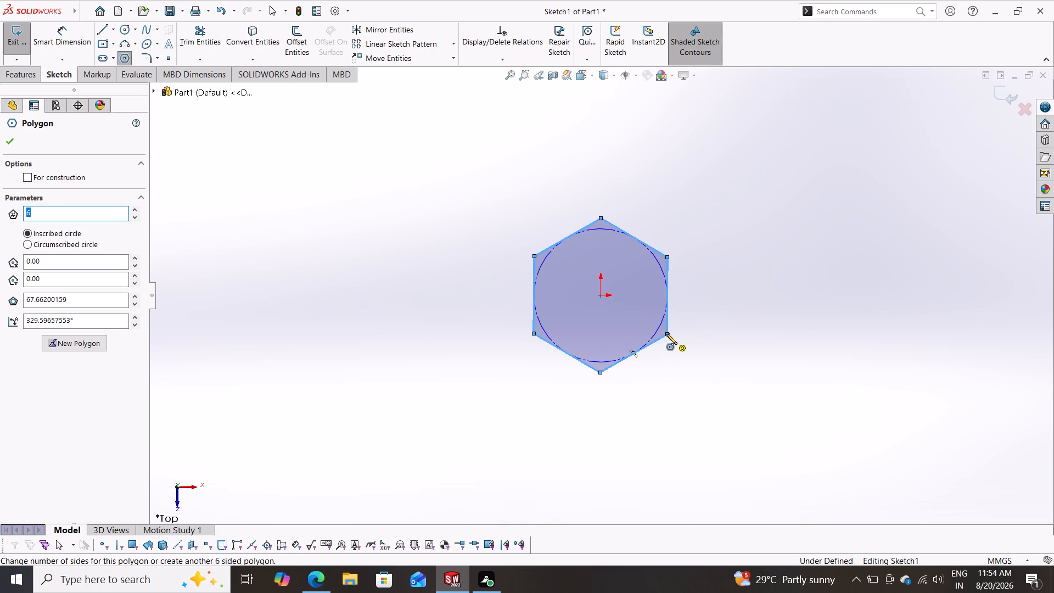
key(Escape)
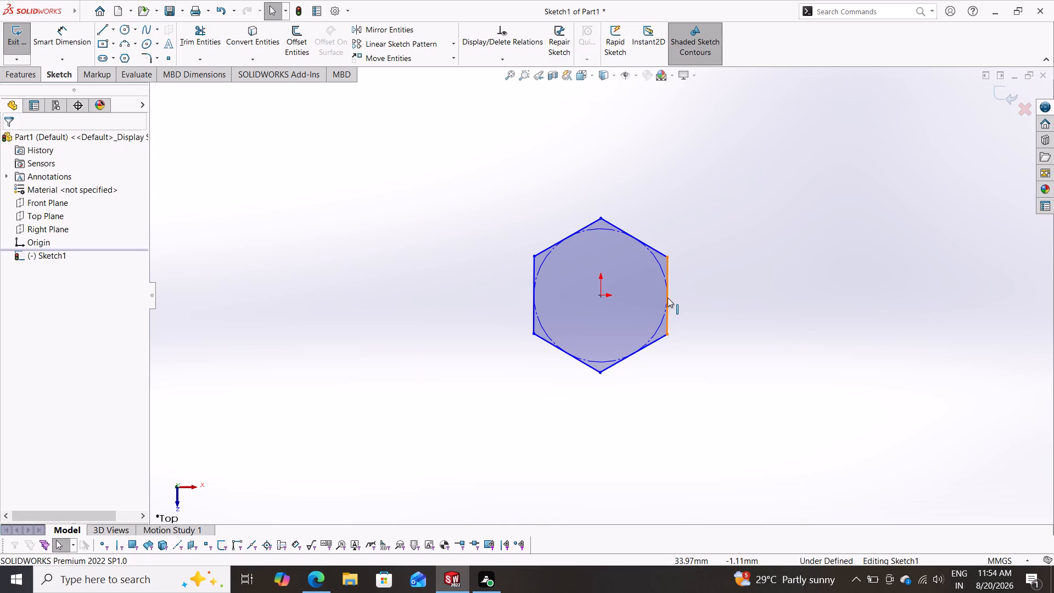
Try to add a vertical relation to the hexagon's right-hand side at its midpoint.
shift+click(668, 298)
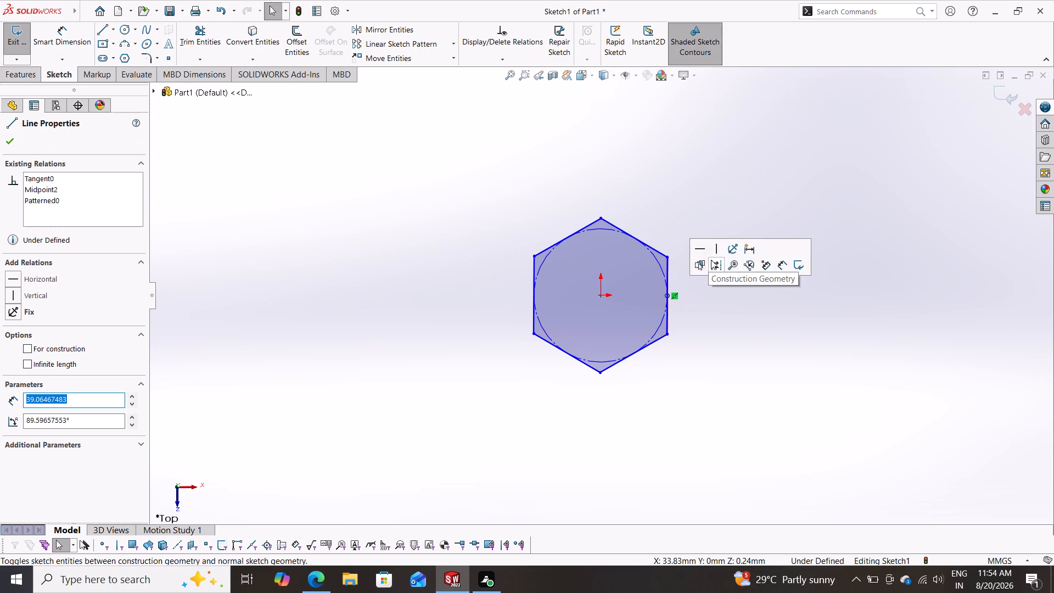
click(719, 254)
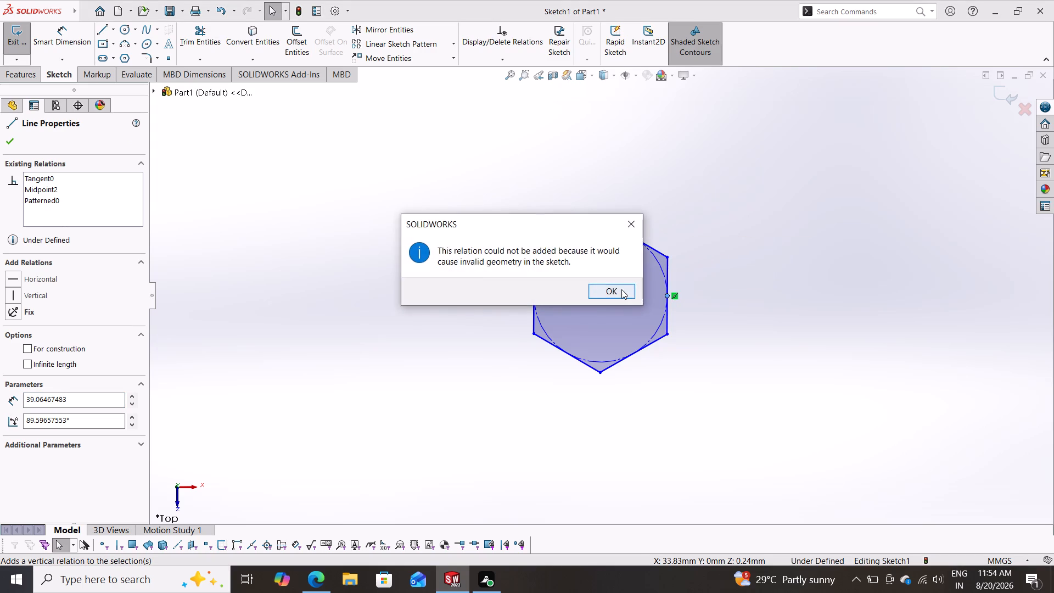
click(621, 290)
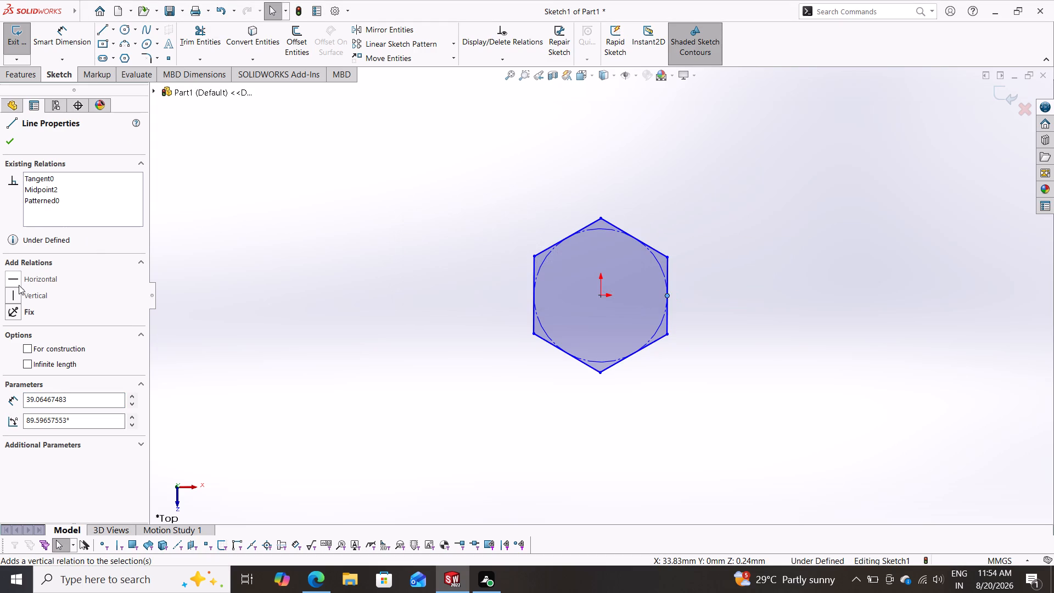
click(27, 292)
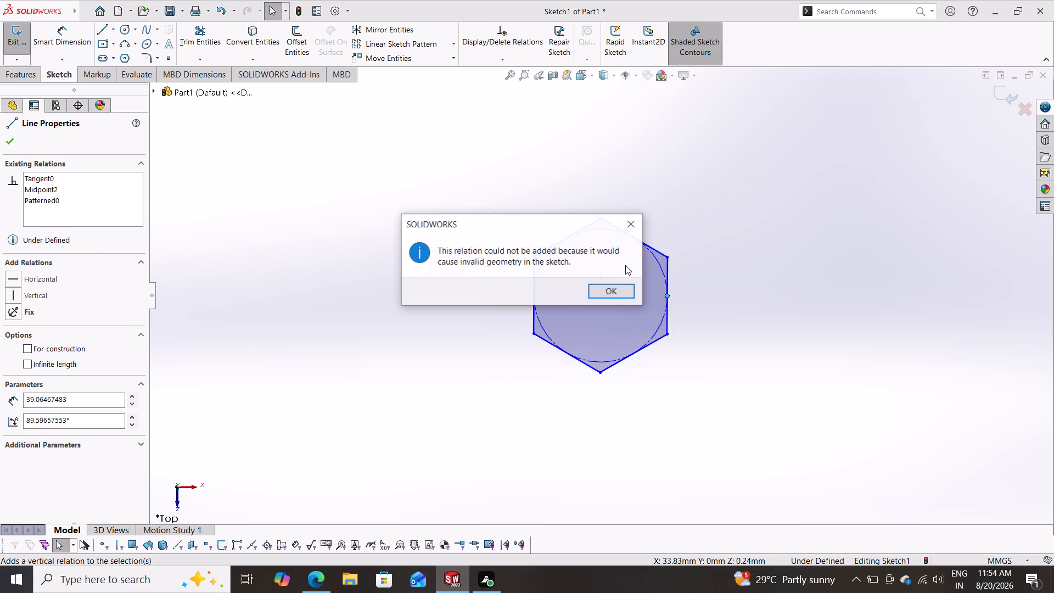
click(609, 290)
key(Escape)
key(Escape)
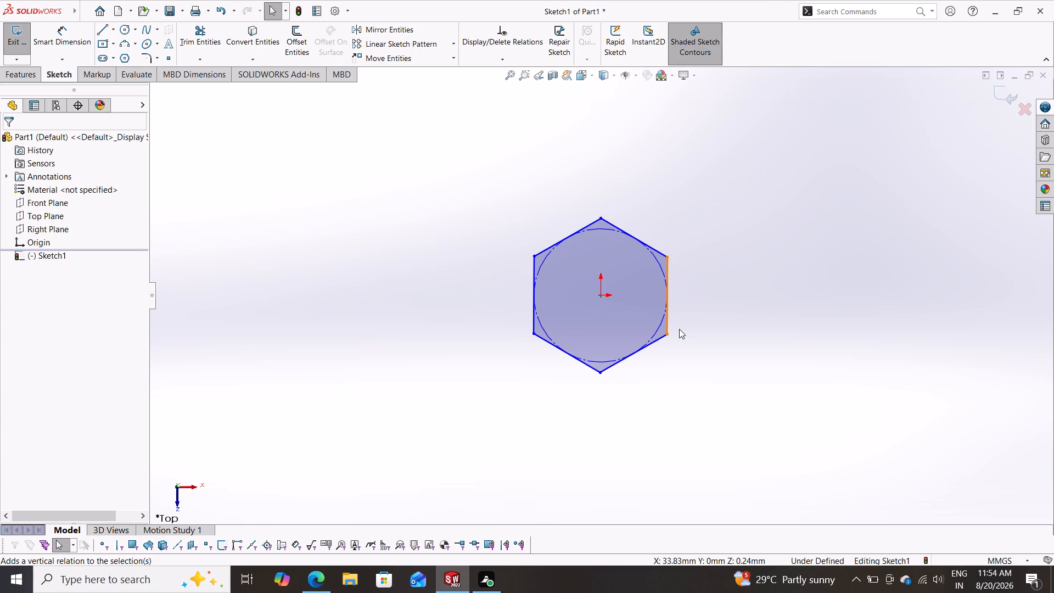
Apply a vertical relation to the hexagon's right-hand side line.
shift+click(668, 317)
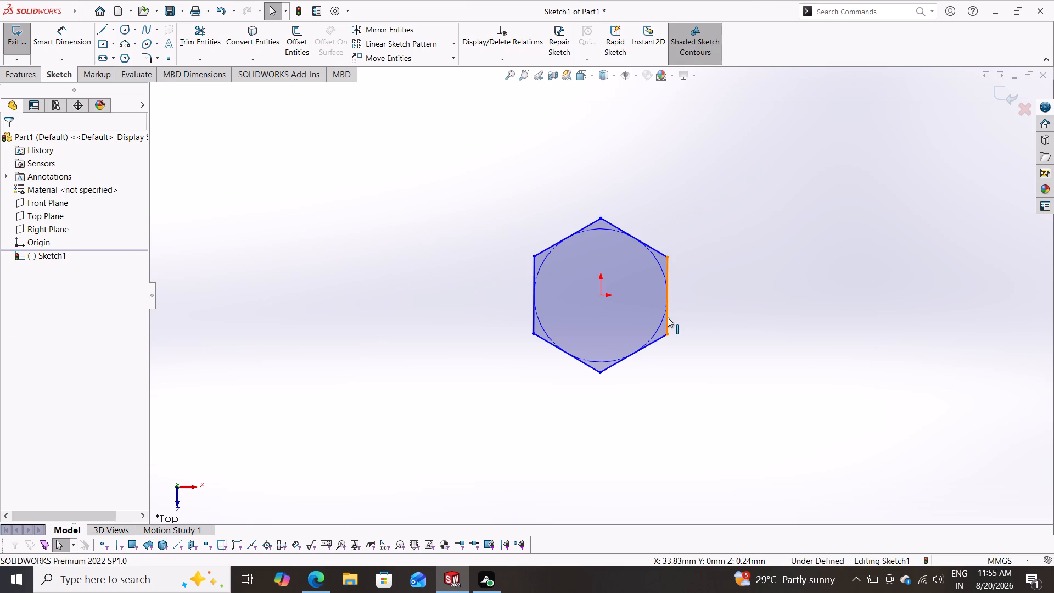
click(55, 290)
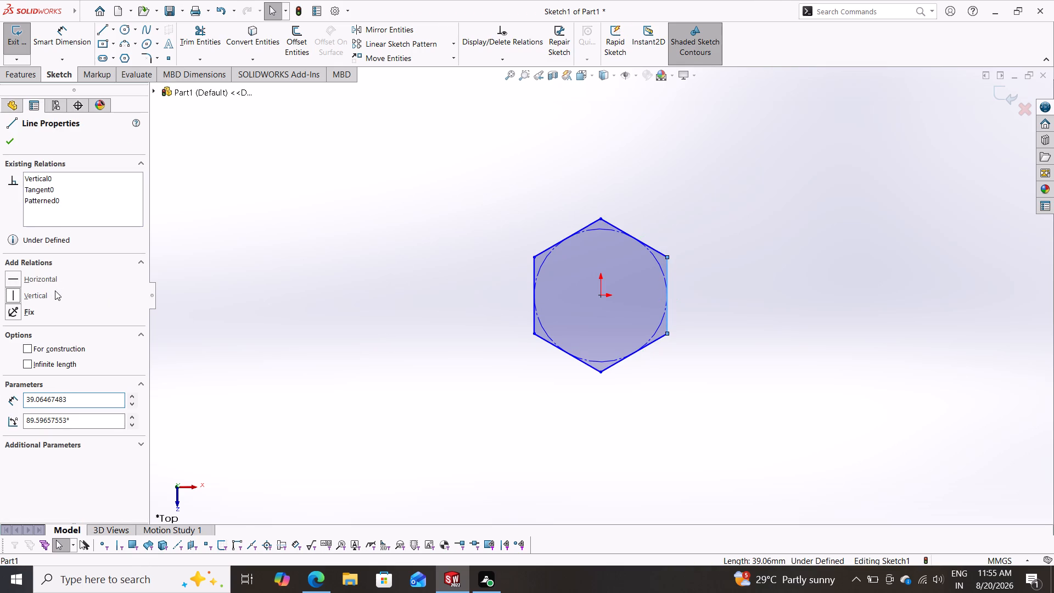
click(10, 138)
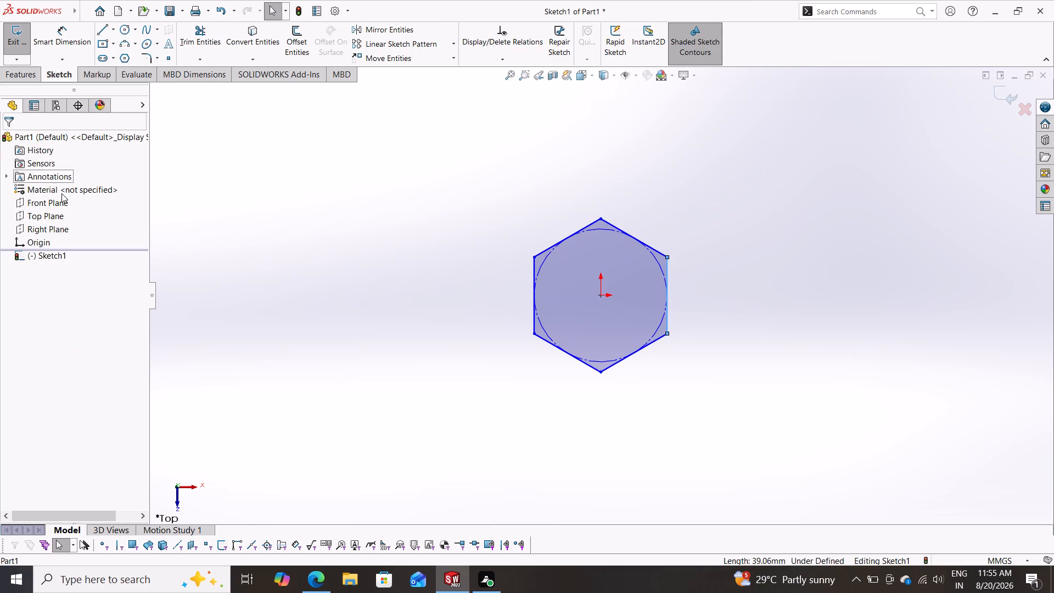
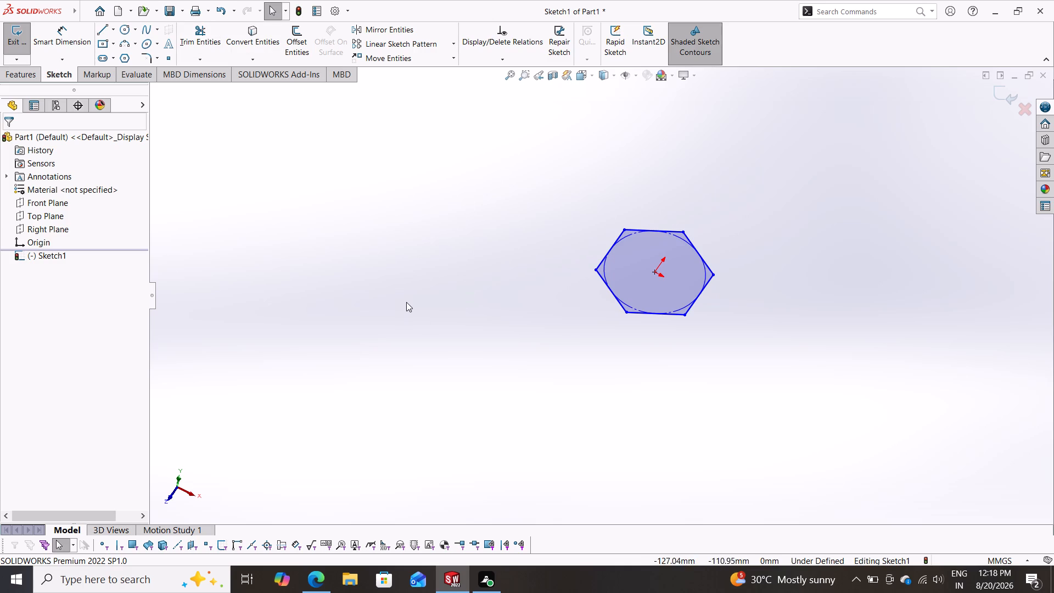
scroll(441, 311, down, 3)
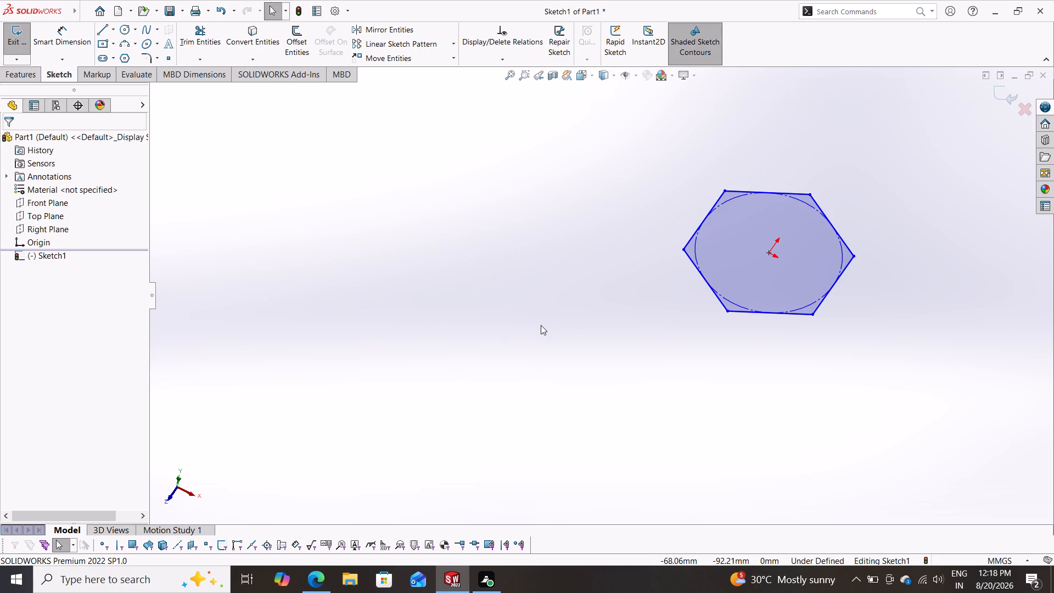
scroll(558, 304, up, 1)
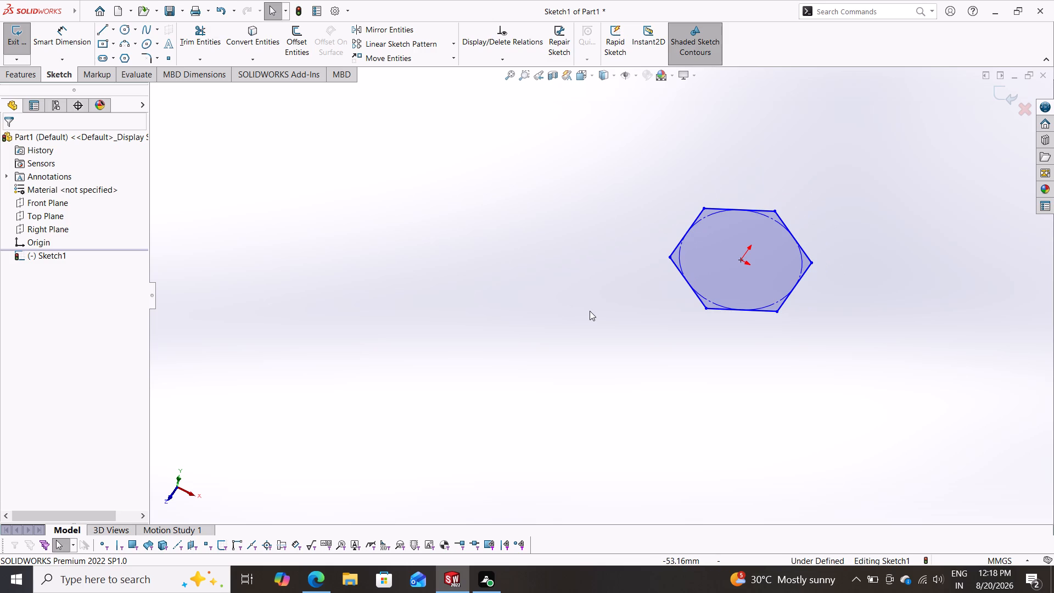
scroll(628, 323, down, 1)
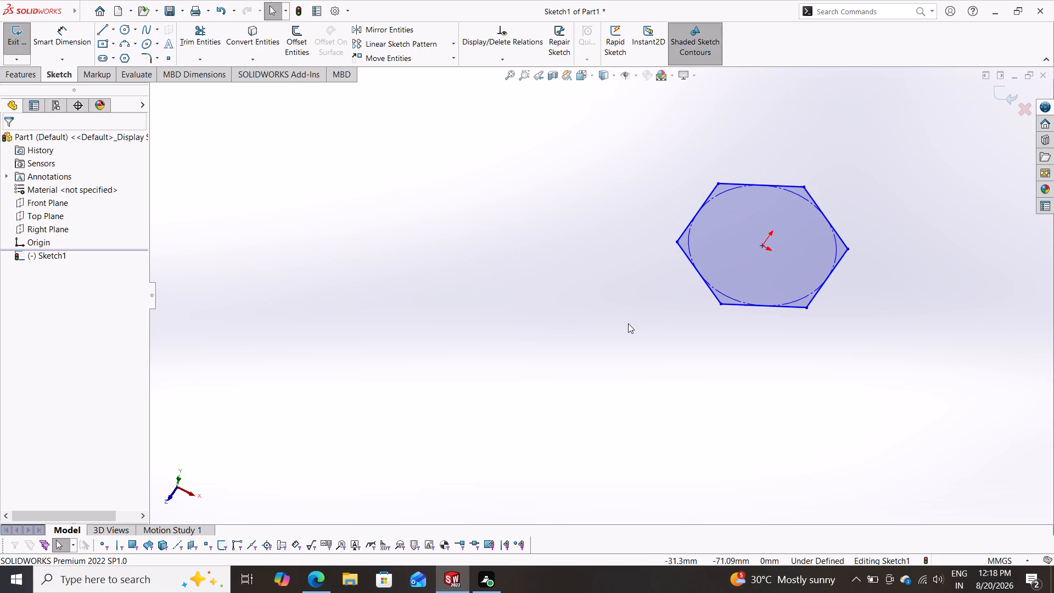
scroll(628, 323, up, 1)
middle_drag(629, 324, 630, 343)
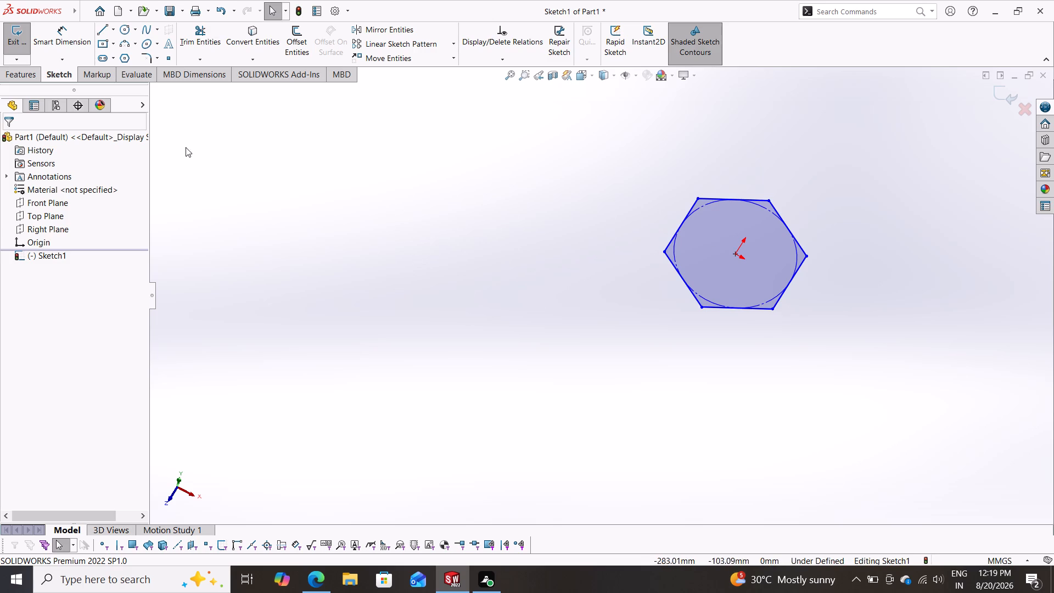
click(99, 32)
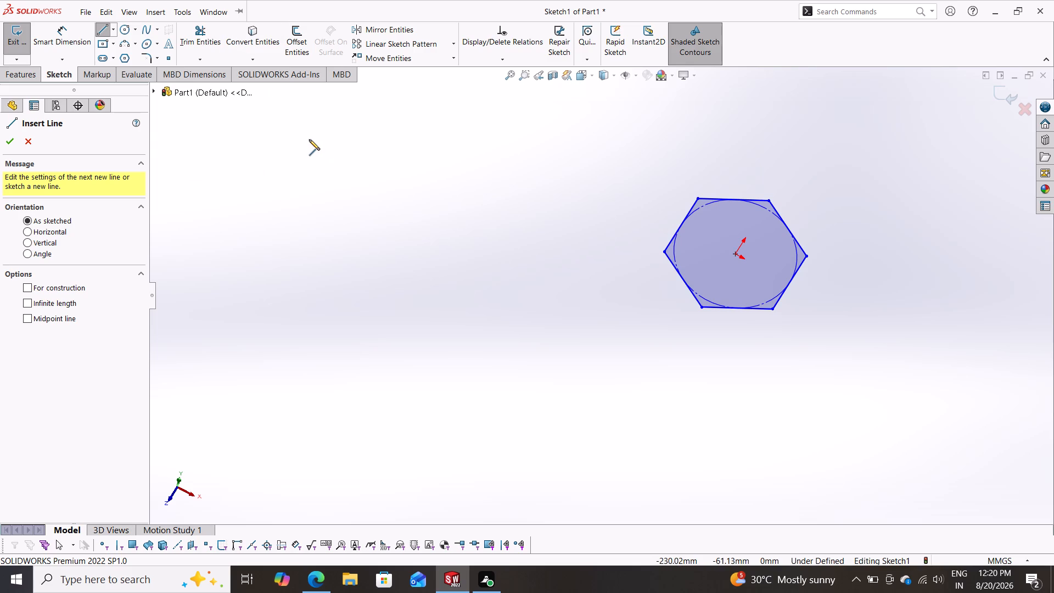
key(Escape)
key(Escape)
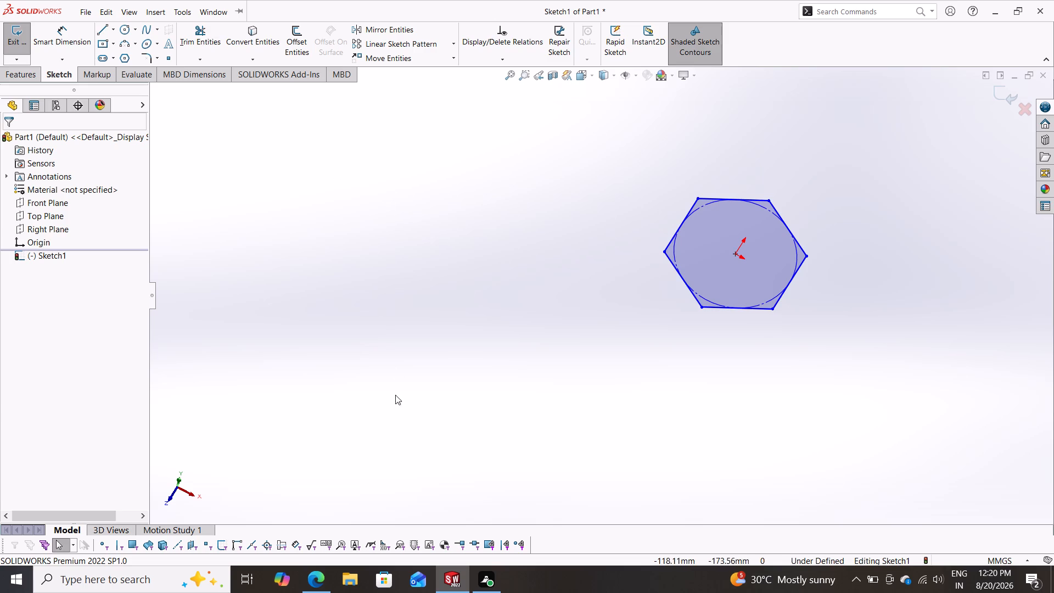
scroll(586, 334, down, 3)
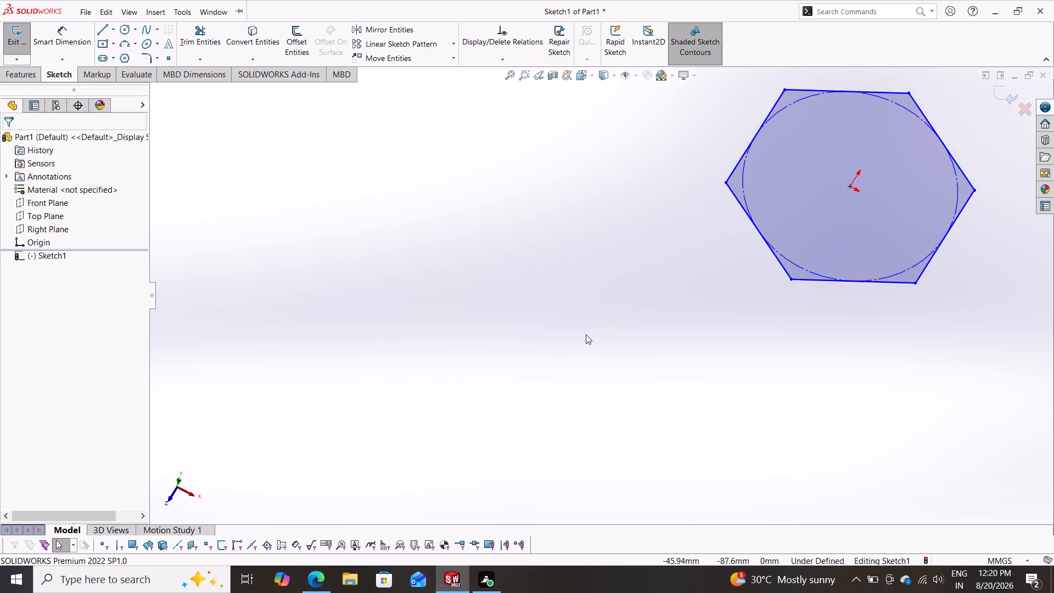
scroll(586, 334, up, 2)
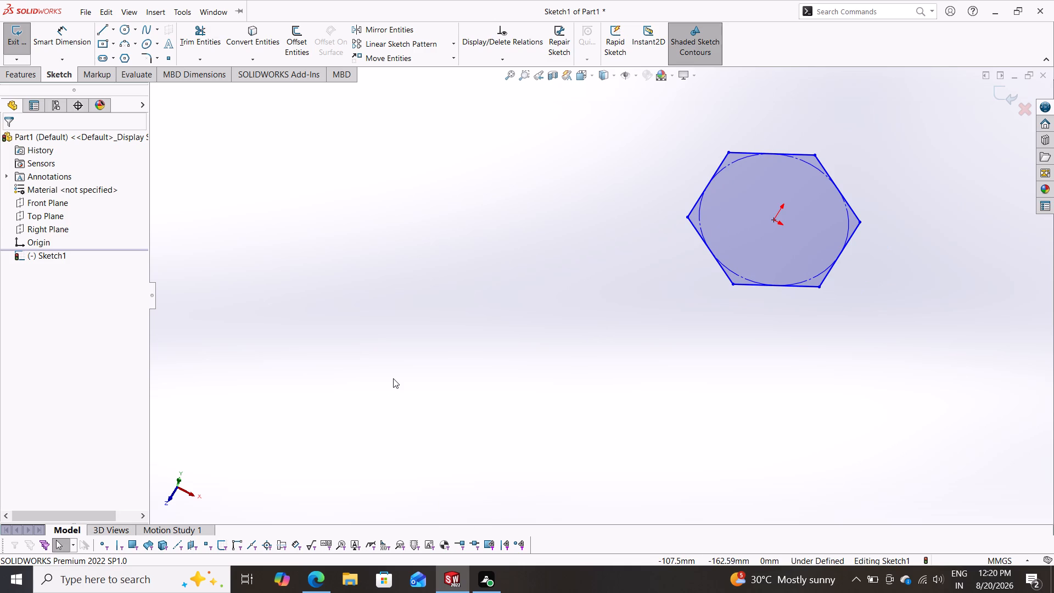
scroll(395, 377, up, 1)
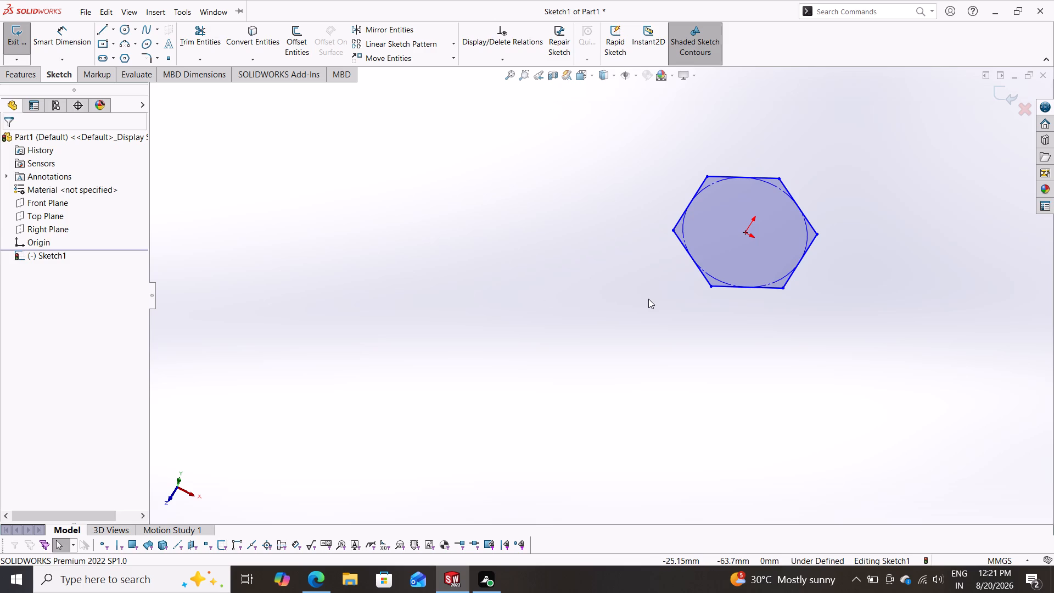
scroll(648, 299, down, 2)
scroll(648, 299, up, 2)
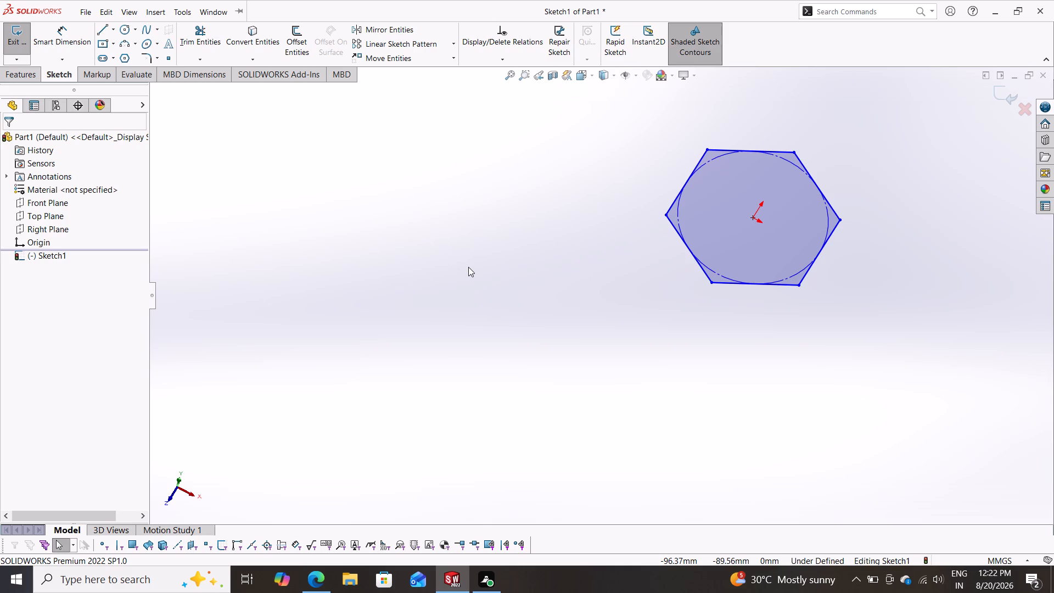
Dimension the hexagon's upper side between its two end vertices and set its length to 40 mm.
click(63, 33)
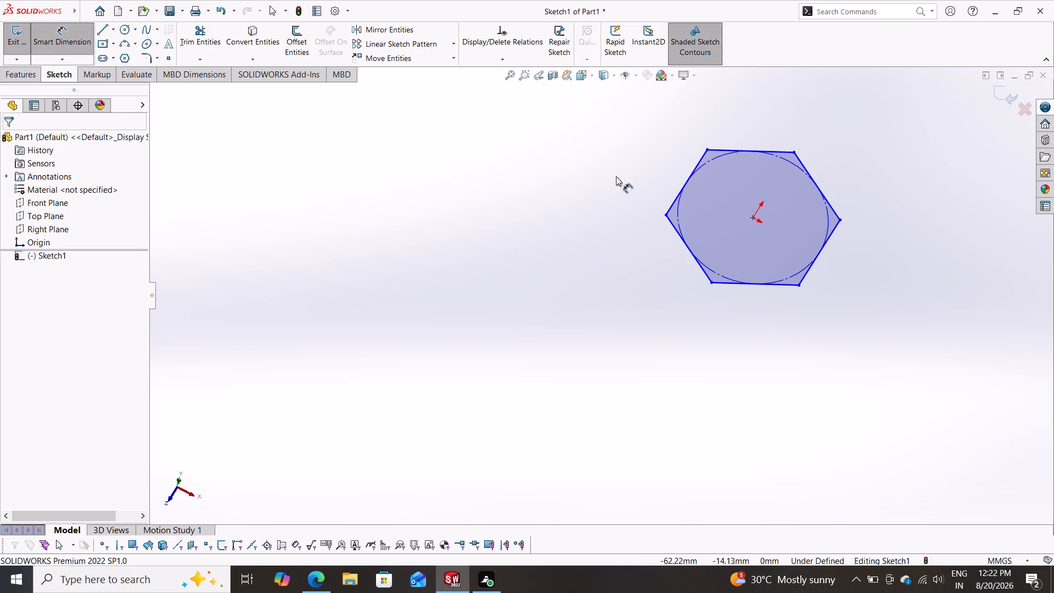
click(708, 150)
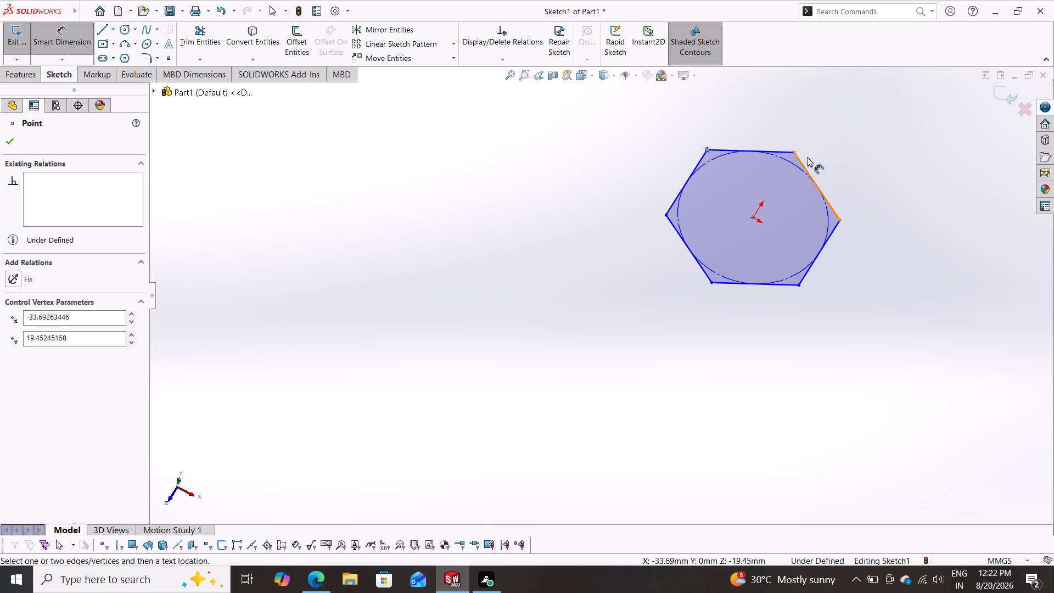
click(794, 153)
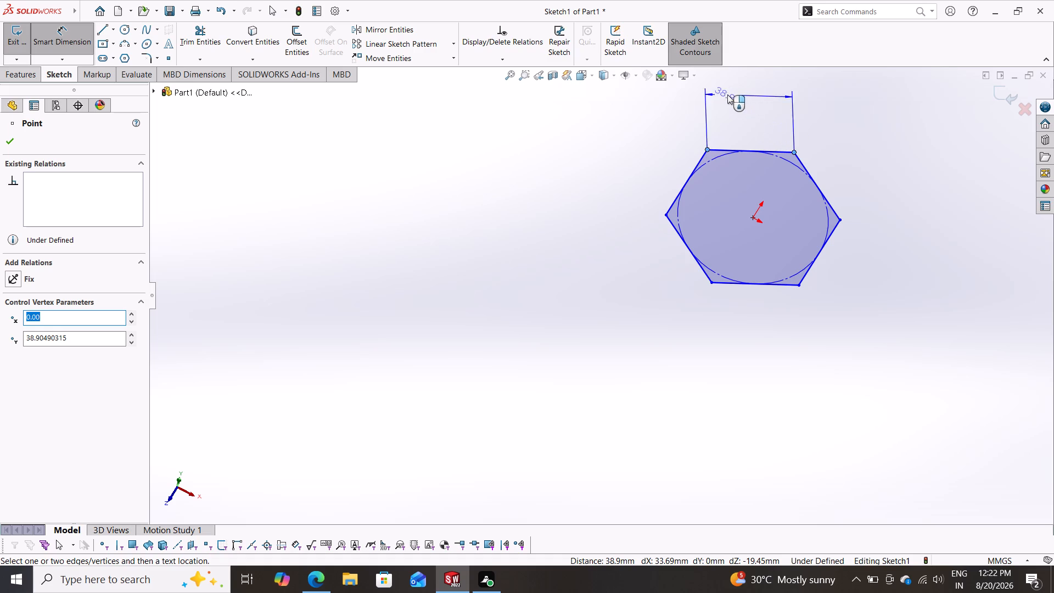
click(725, 85)
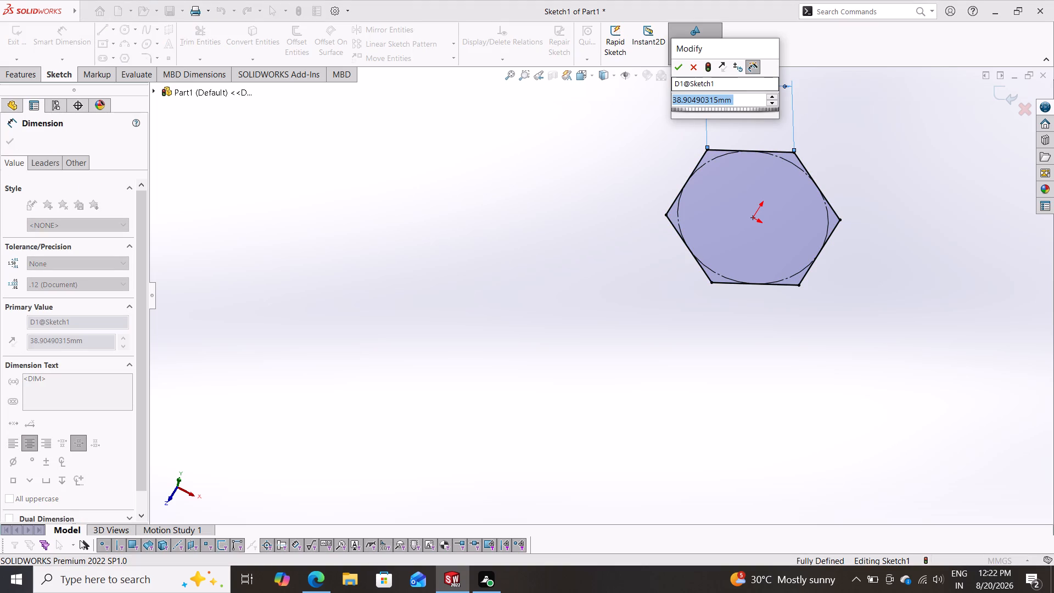
text(40)
key(Return)
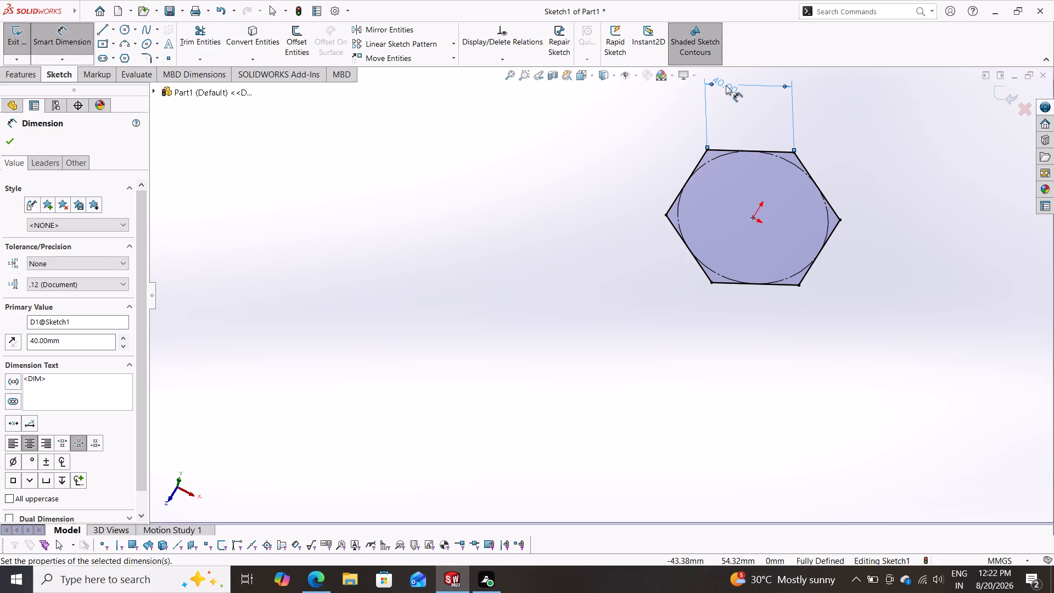
Extrude the hexagon sketch as a boss 30 mm deep with the Mid Plane end condition.
scroll(606, 193, down, 1)
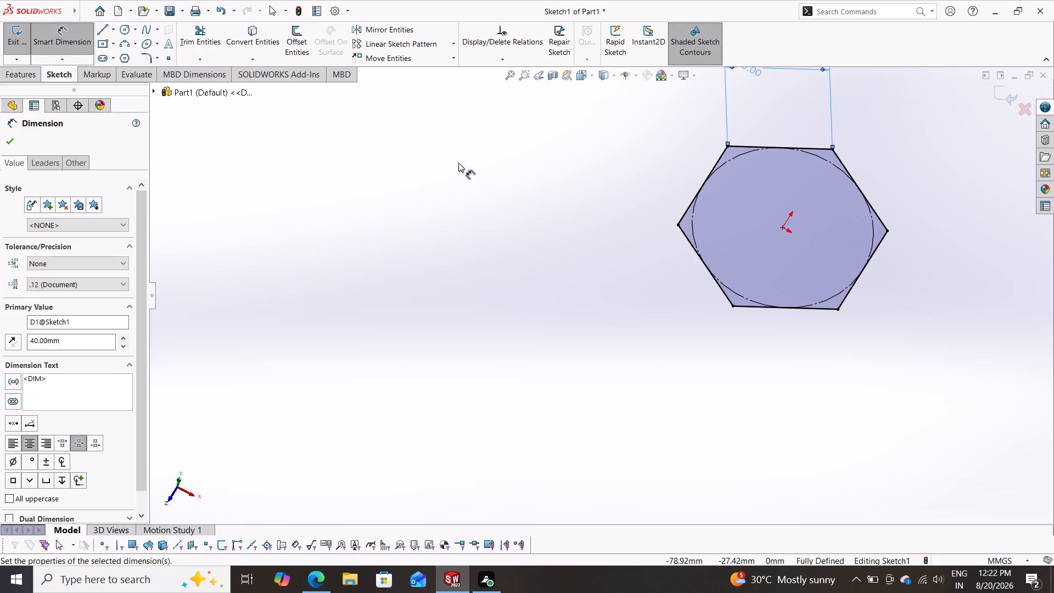
click(35, 71)
click(26, 44)
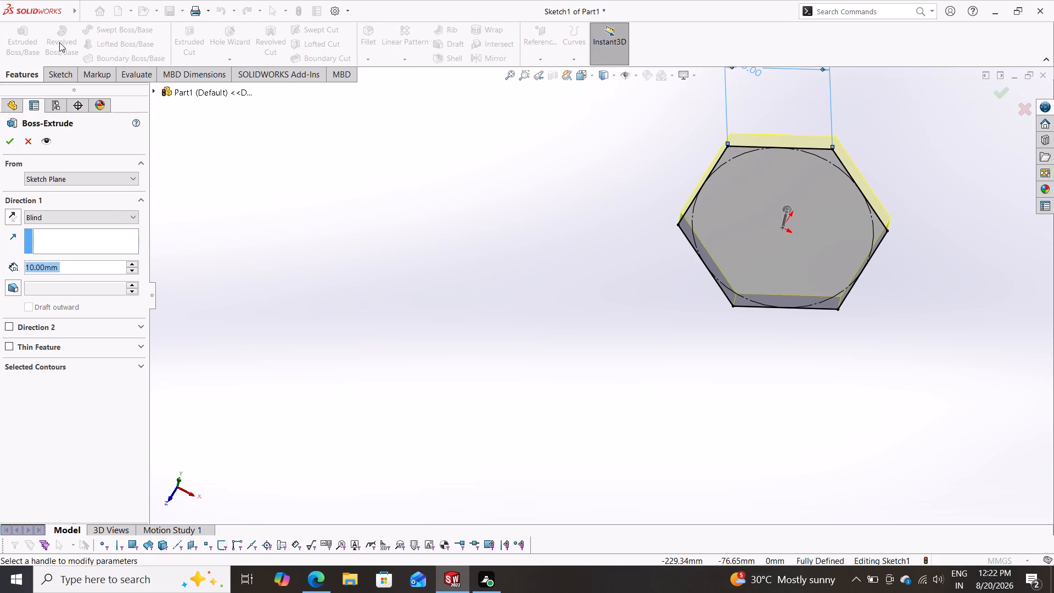
text(30)
key(Return)
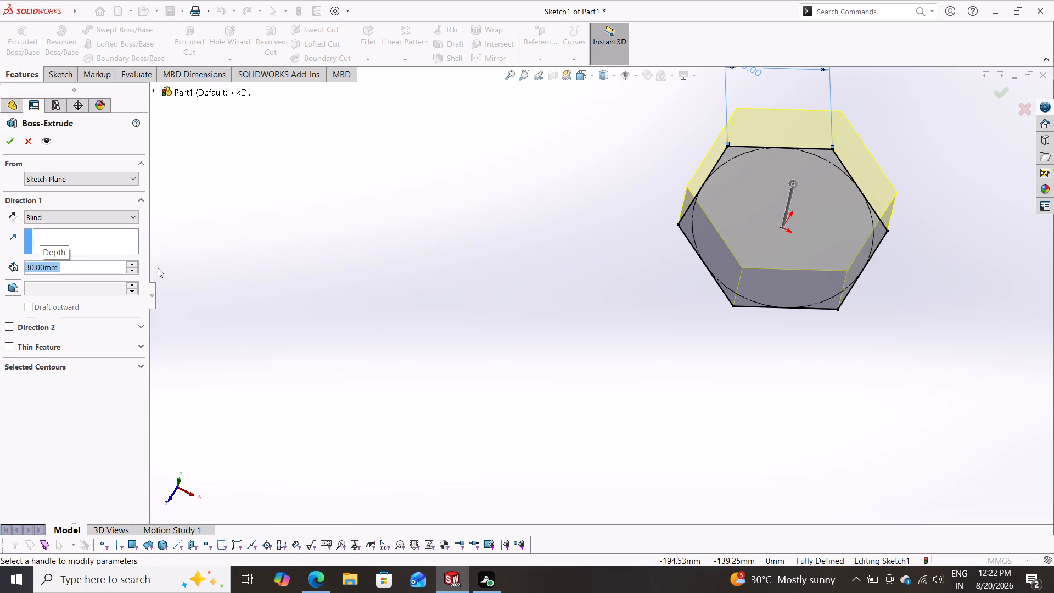
click(131, 214)
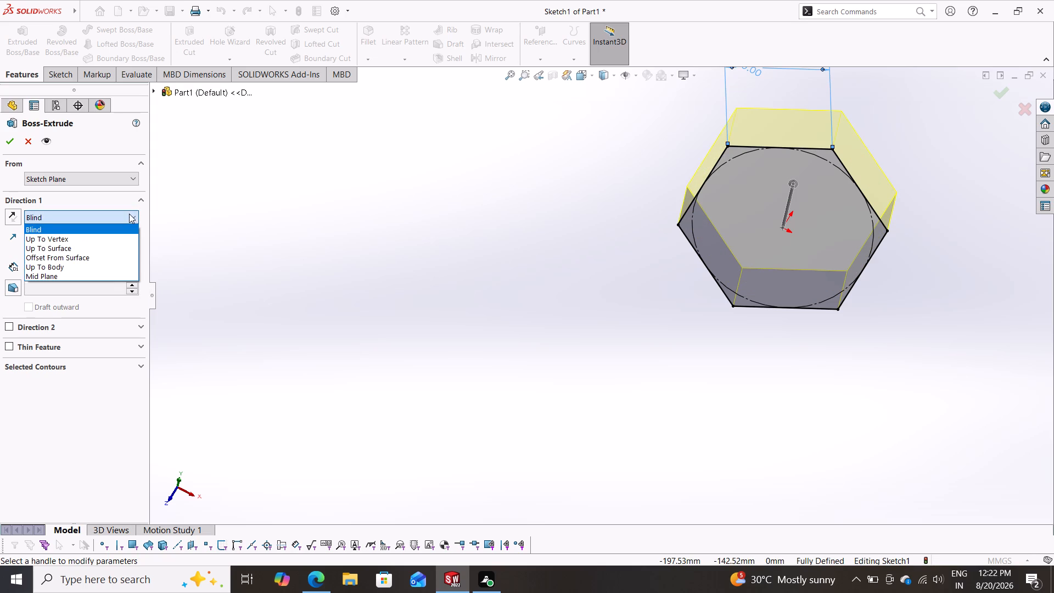
click(65, 272)
click(14, 139)
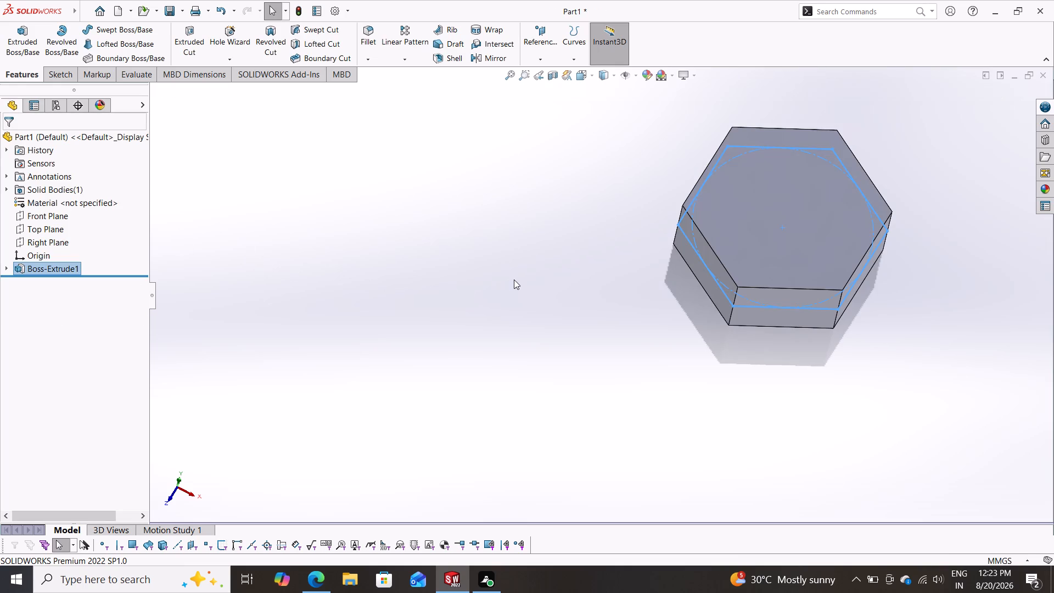
Start a new sketch on the hexagonal body's front rectangular side face.
middle_drag(514, 279, 538, 272)
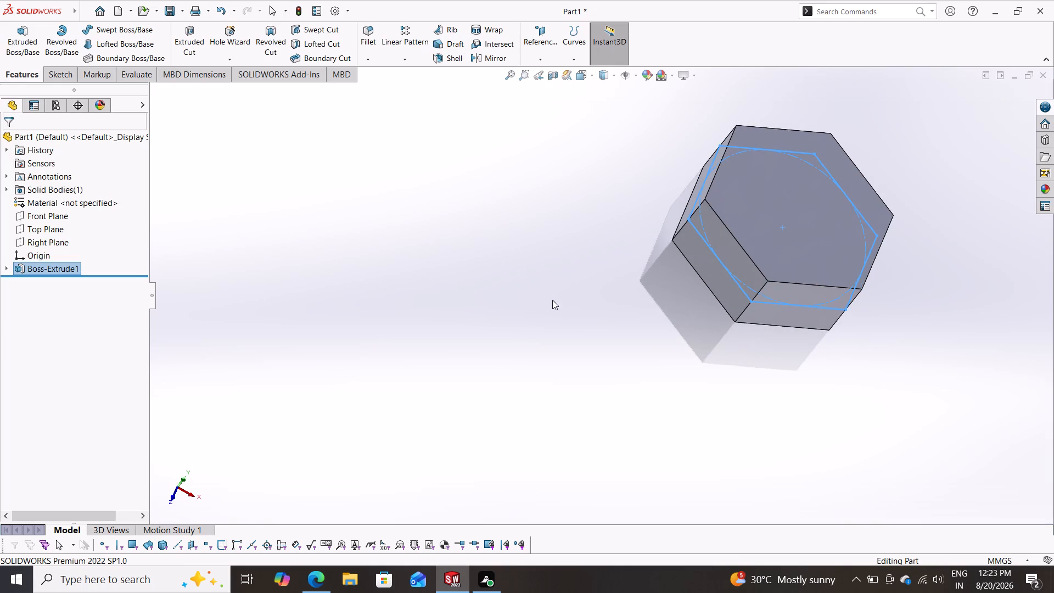
middle_drag(536, 307, 536, 276)
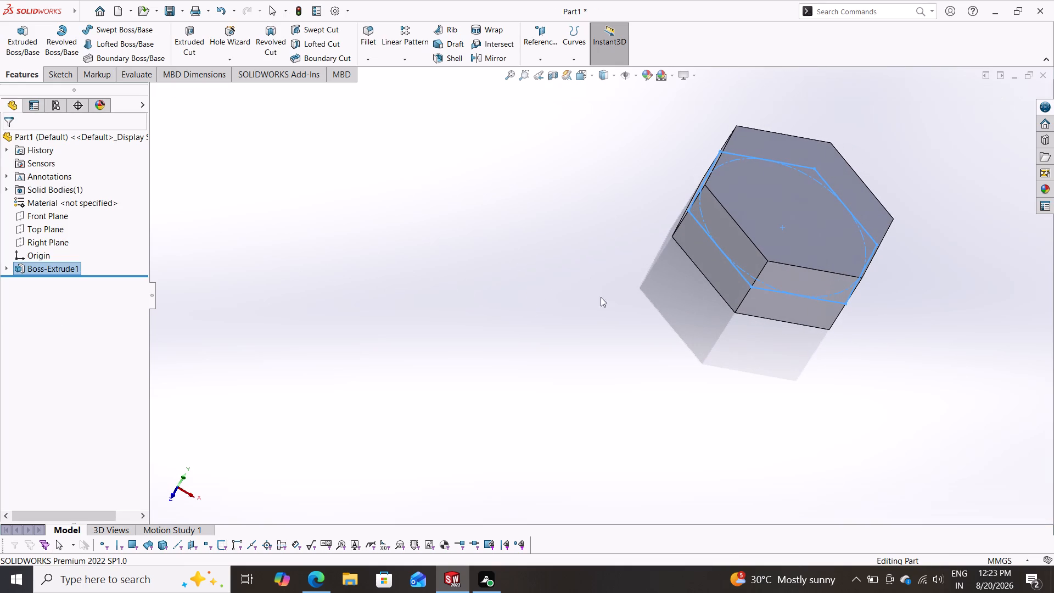
click(790, 306)
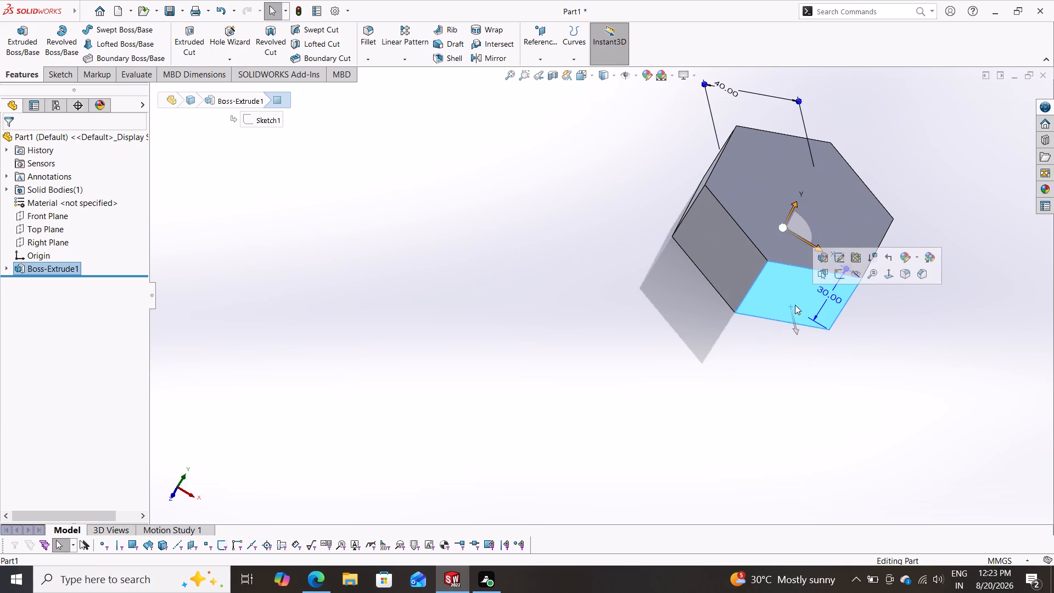
click(845, 273)
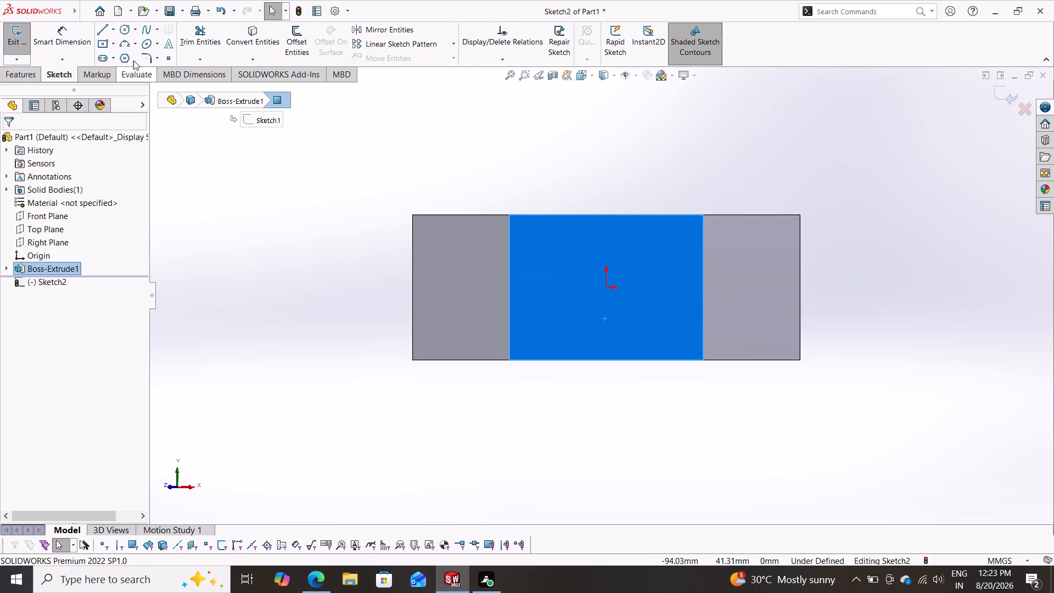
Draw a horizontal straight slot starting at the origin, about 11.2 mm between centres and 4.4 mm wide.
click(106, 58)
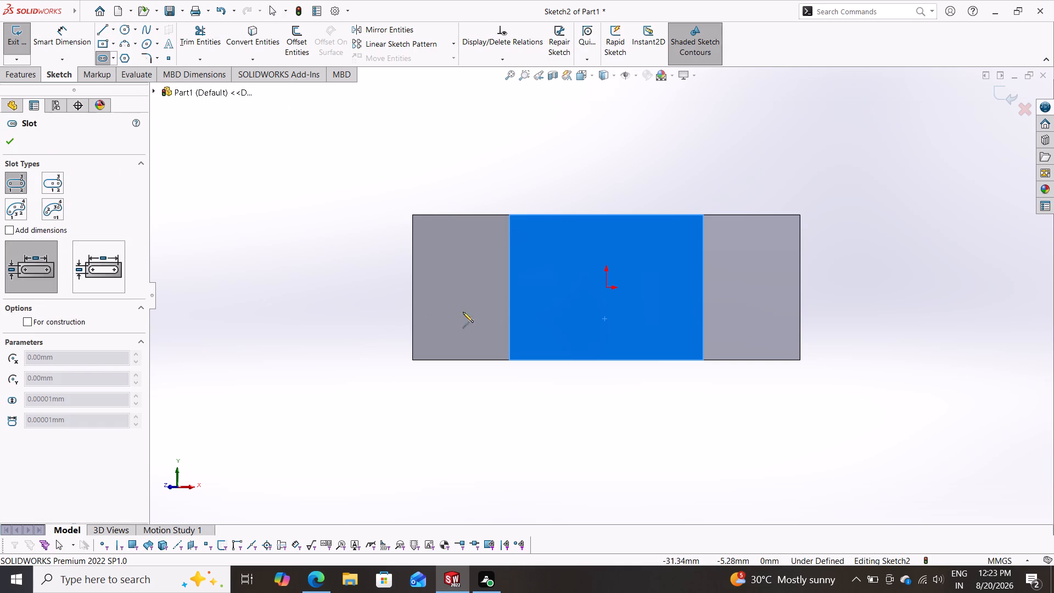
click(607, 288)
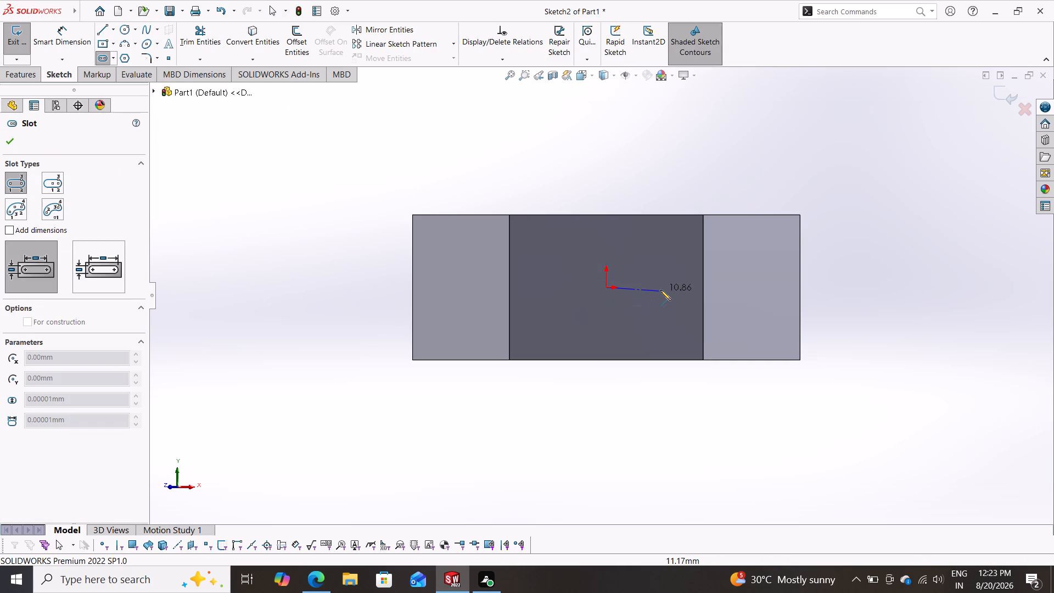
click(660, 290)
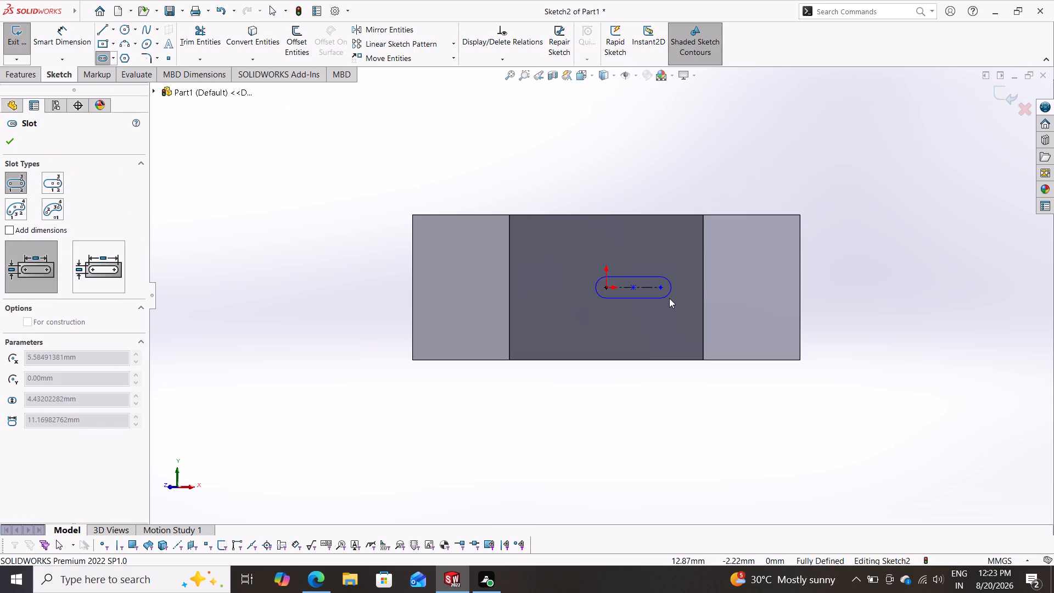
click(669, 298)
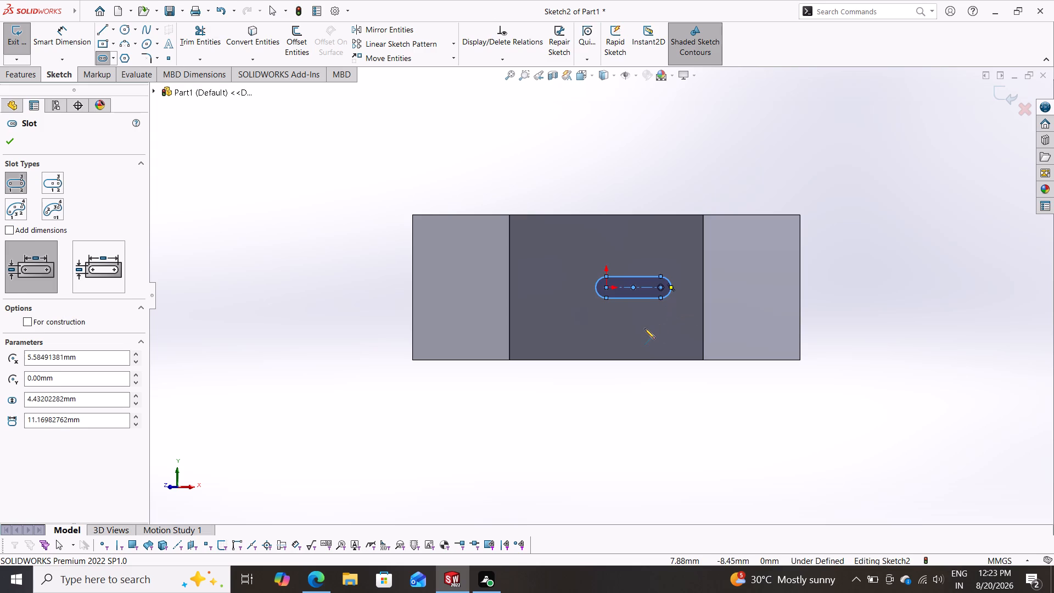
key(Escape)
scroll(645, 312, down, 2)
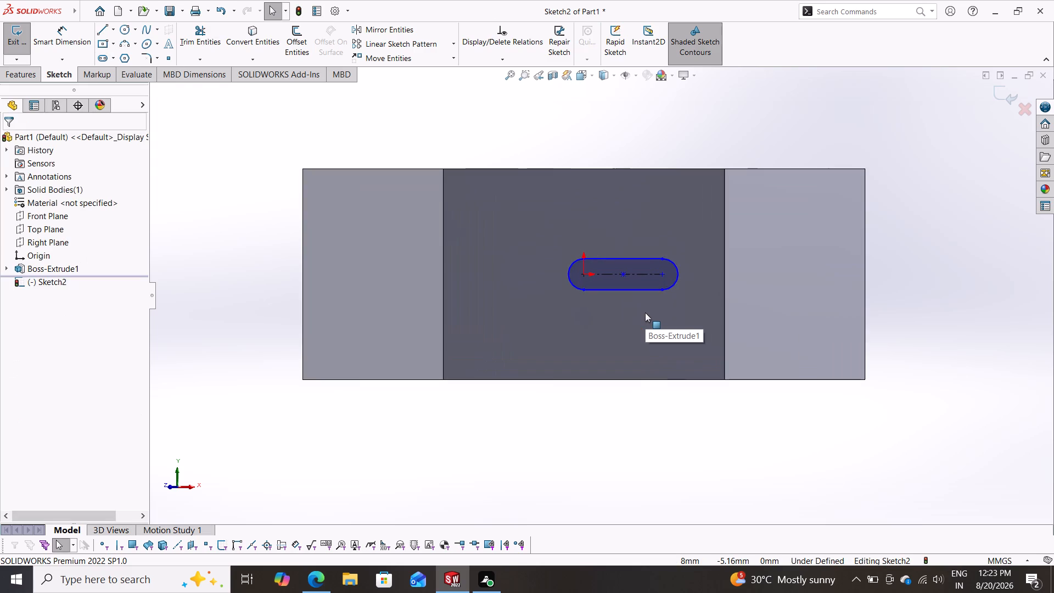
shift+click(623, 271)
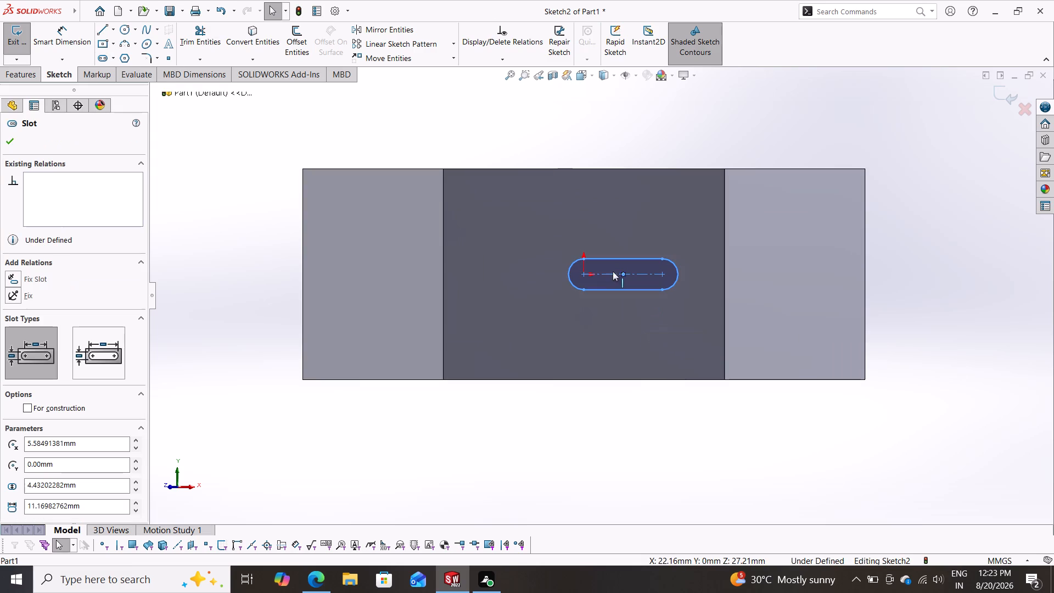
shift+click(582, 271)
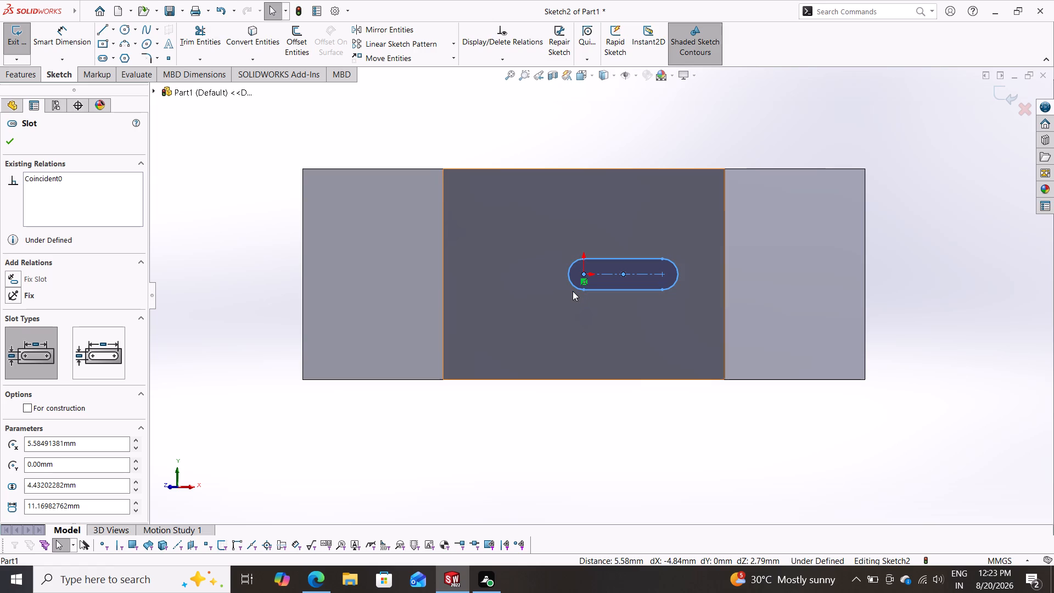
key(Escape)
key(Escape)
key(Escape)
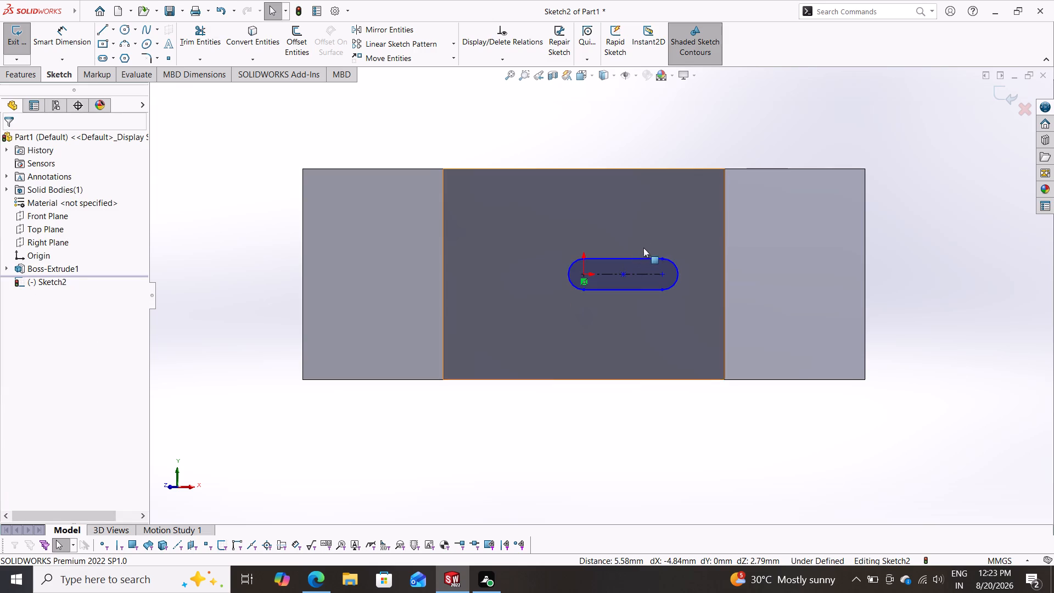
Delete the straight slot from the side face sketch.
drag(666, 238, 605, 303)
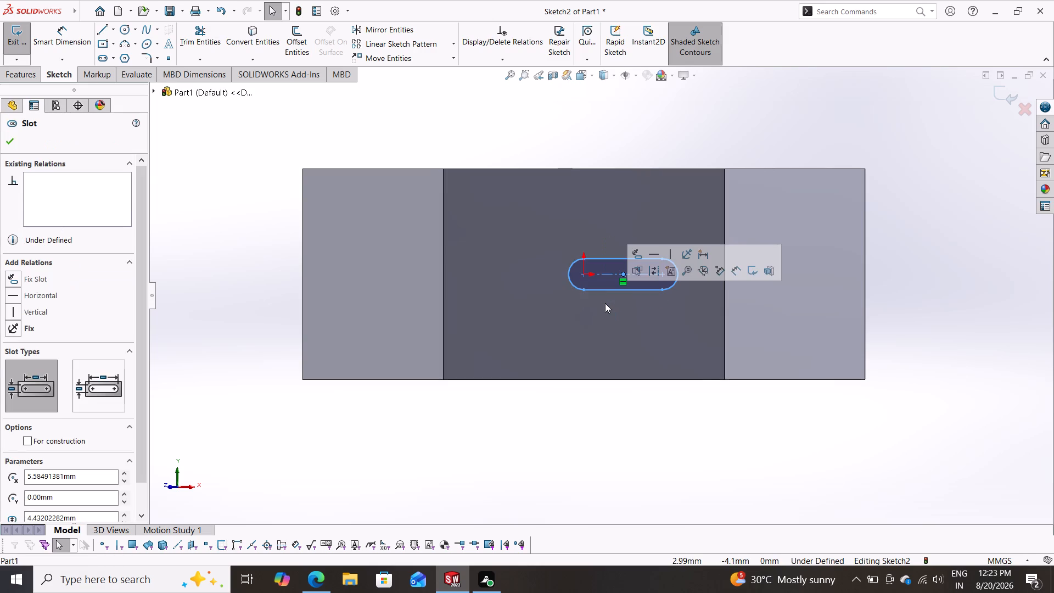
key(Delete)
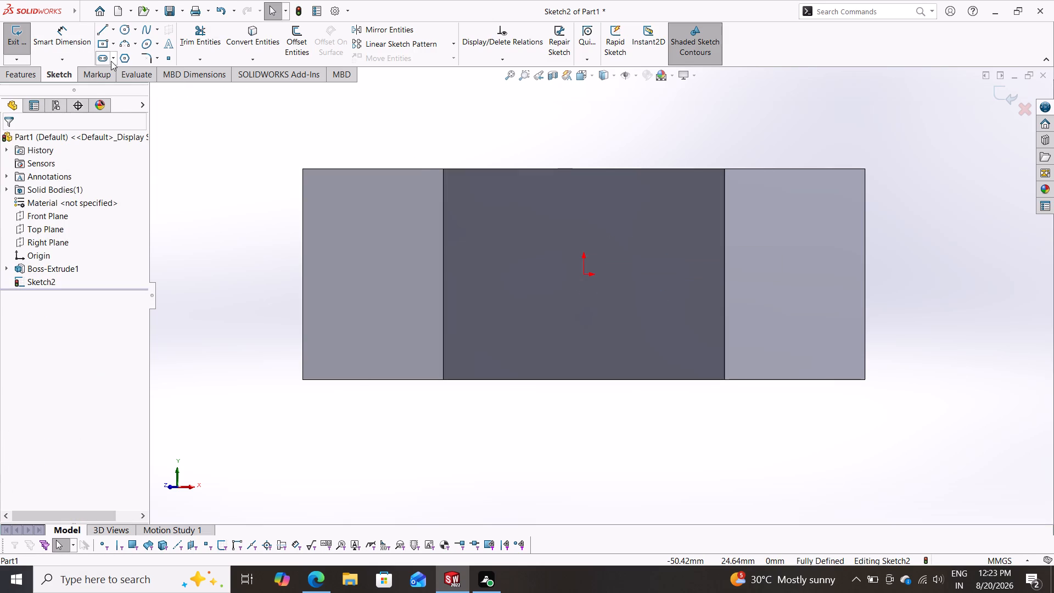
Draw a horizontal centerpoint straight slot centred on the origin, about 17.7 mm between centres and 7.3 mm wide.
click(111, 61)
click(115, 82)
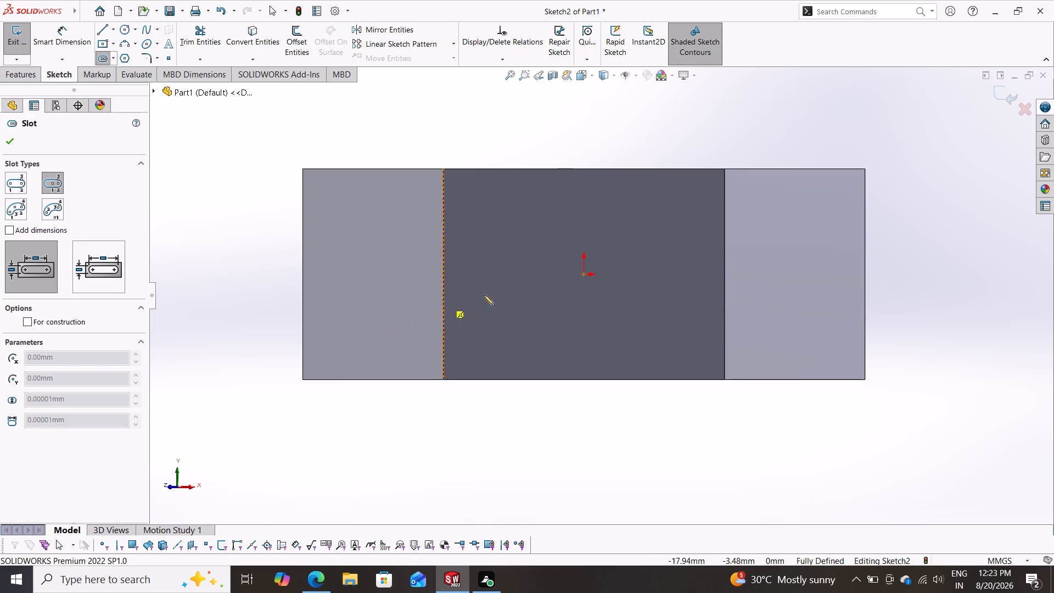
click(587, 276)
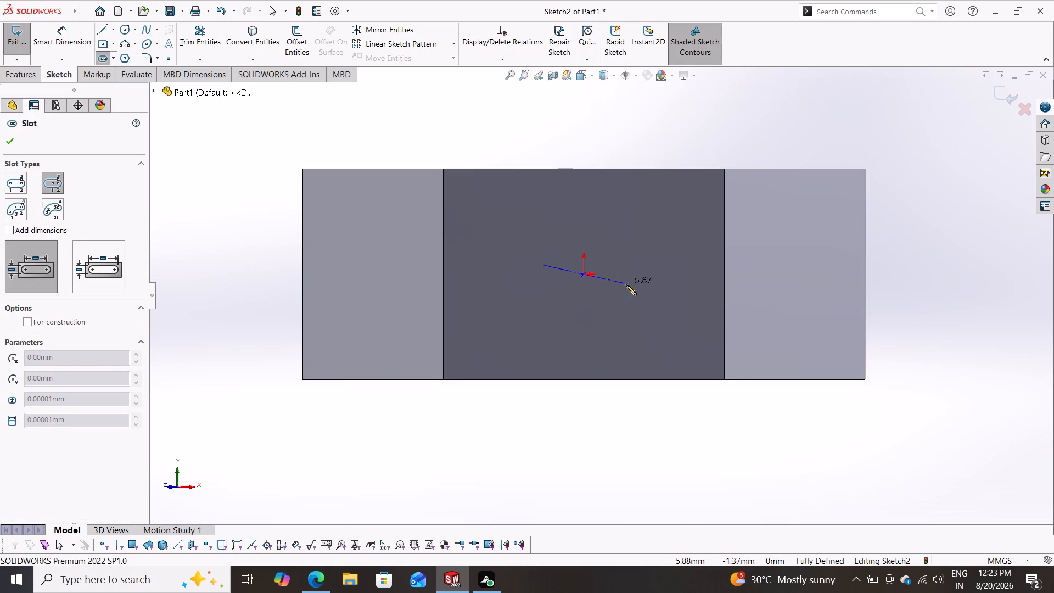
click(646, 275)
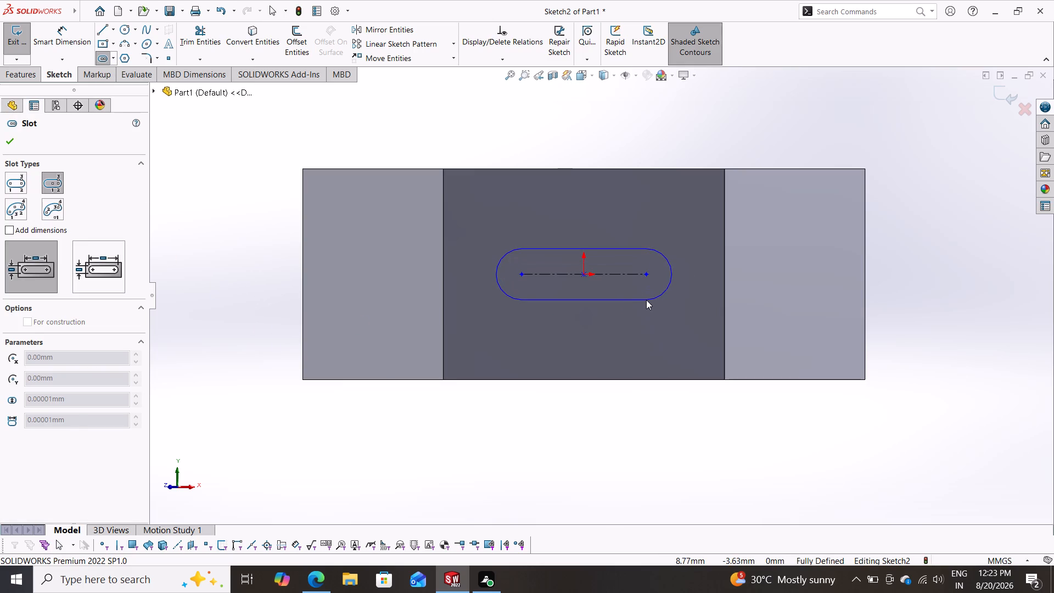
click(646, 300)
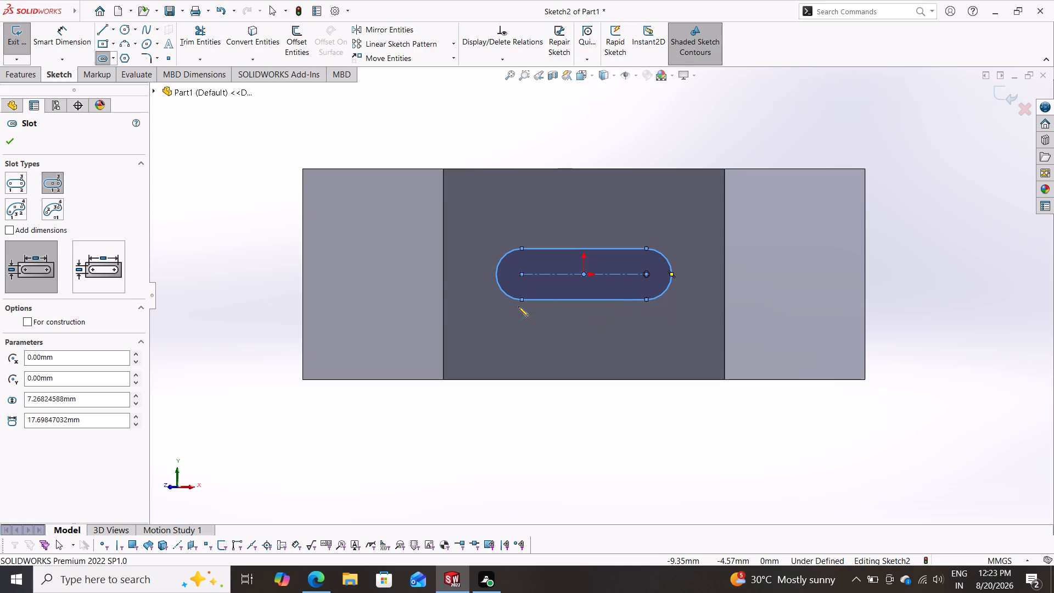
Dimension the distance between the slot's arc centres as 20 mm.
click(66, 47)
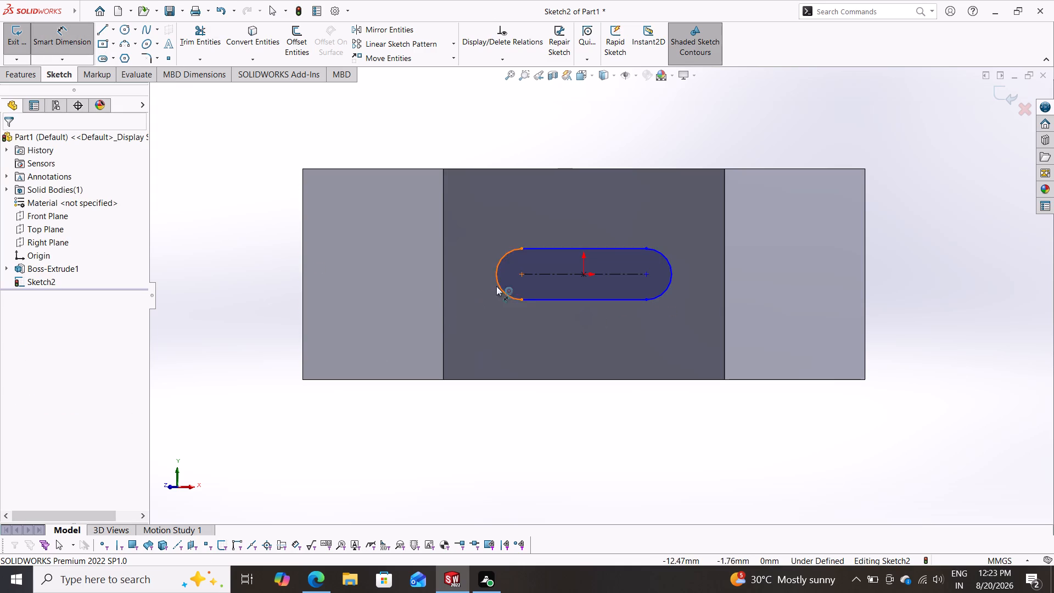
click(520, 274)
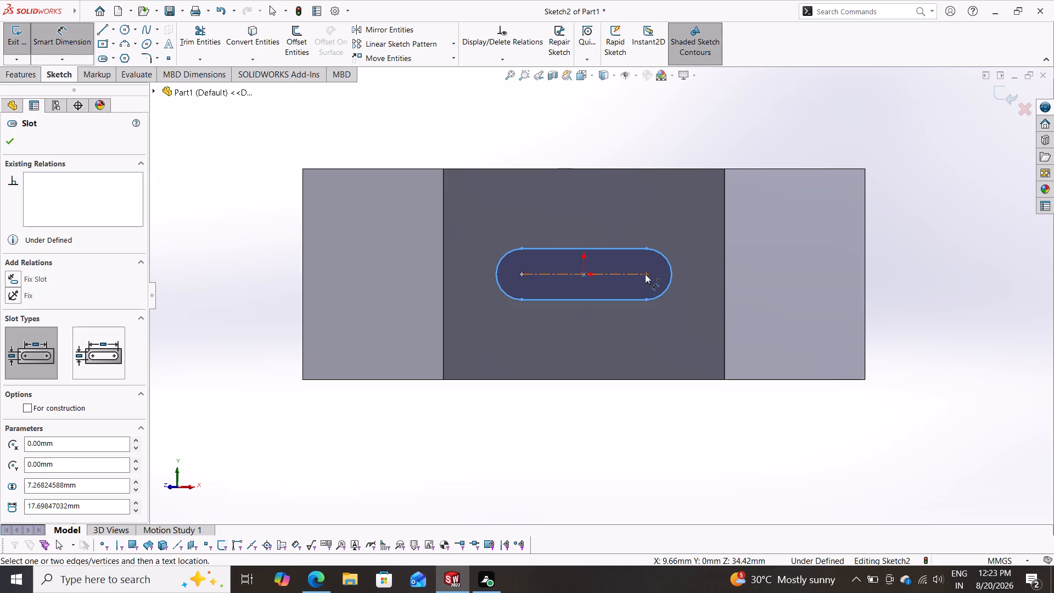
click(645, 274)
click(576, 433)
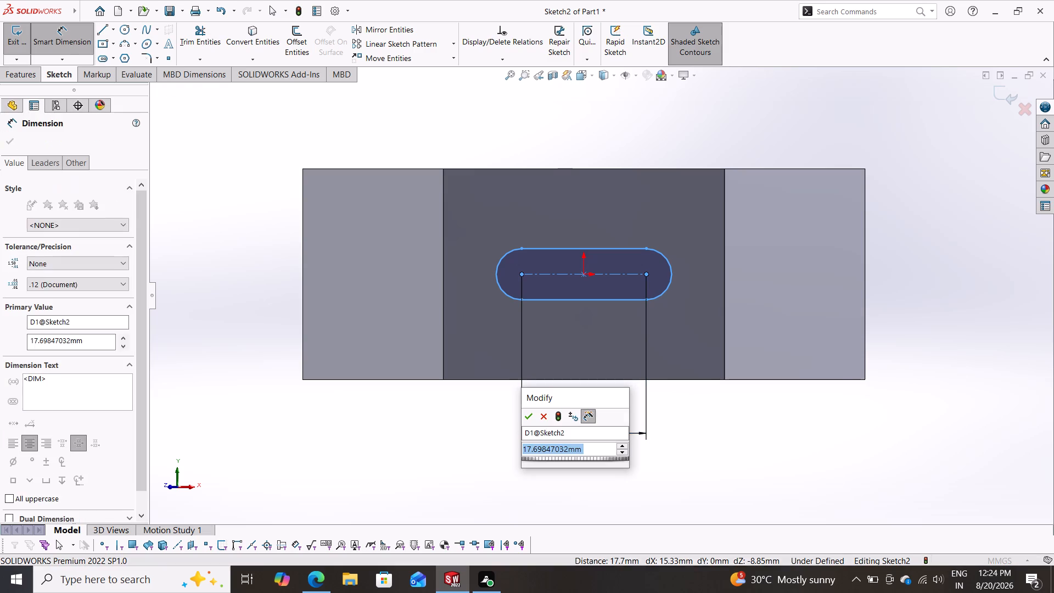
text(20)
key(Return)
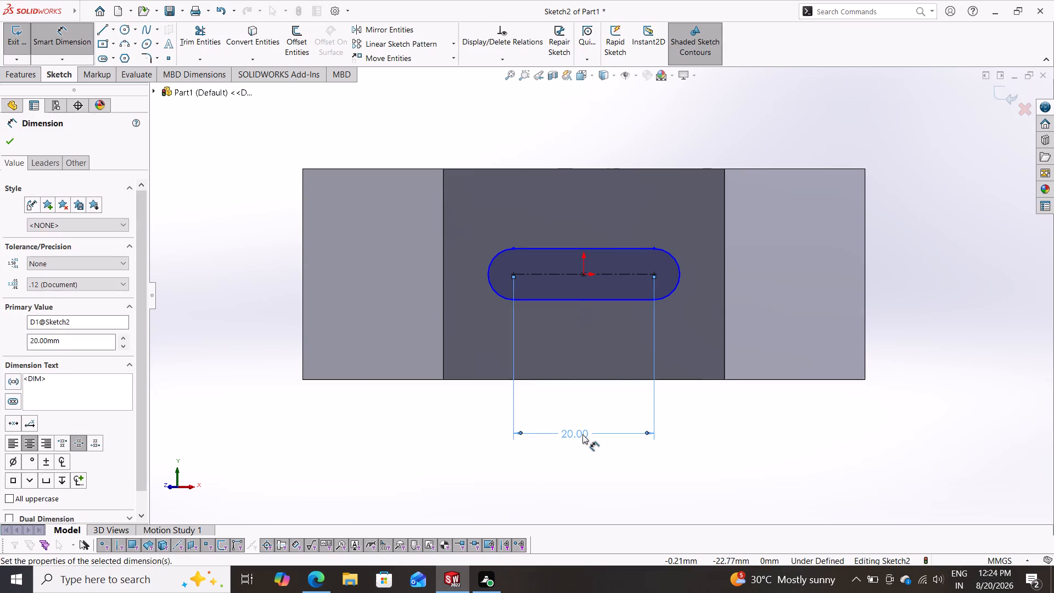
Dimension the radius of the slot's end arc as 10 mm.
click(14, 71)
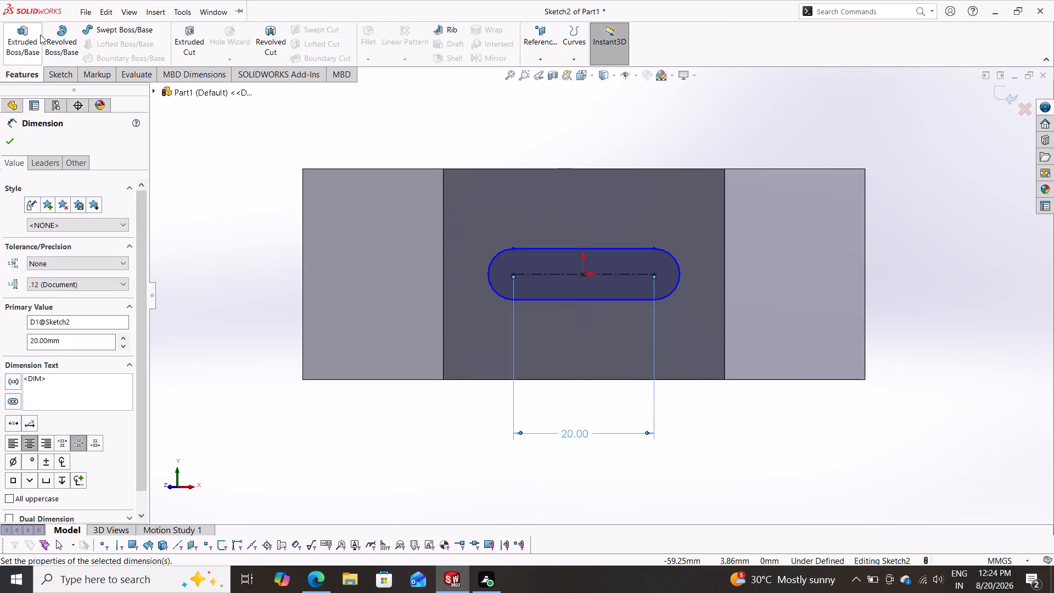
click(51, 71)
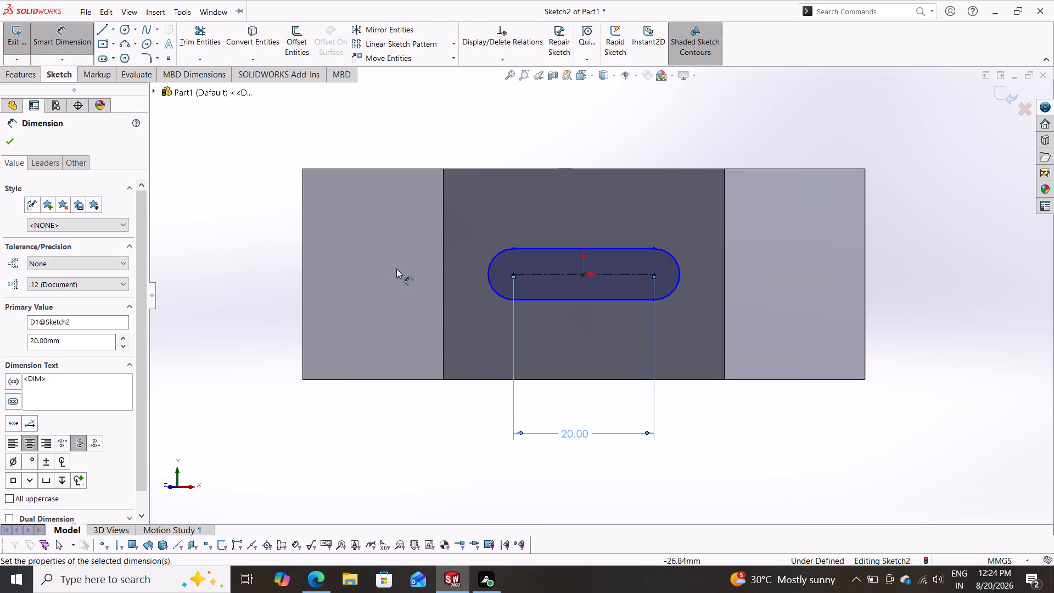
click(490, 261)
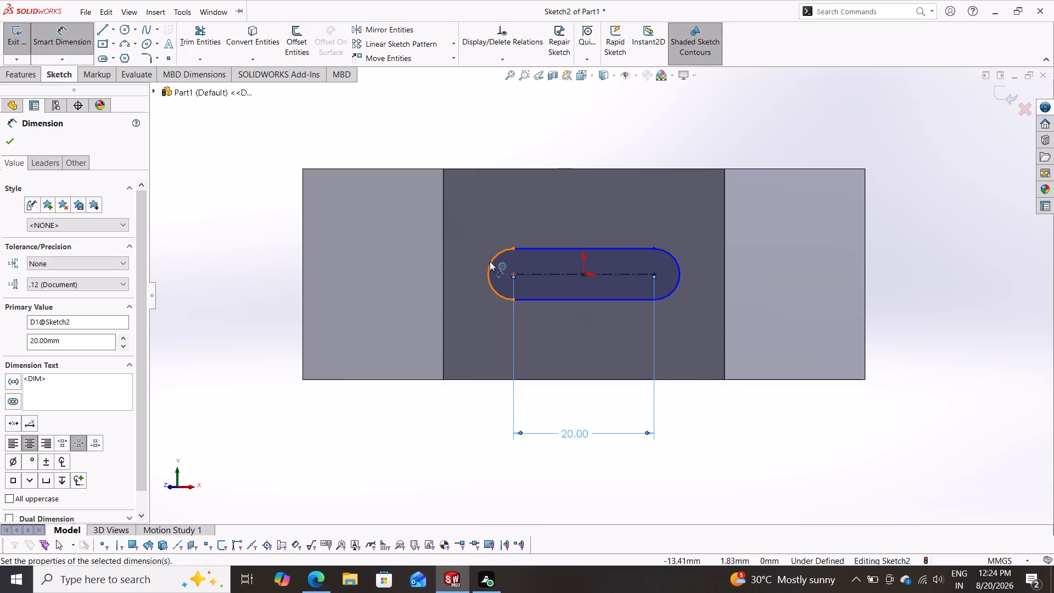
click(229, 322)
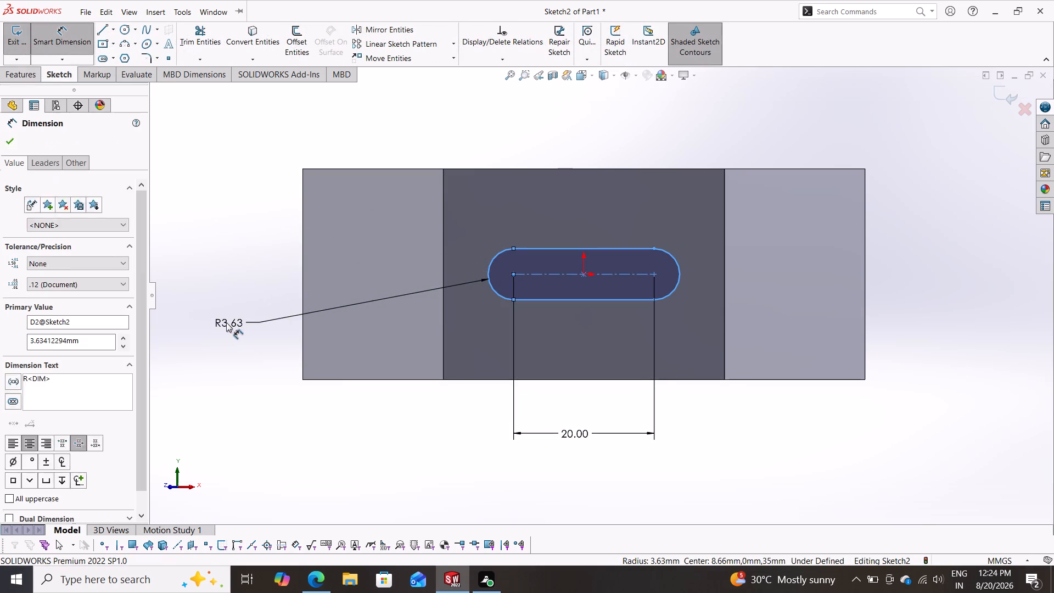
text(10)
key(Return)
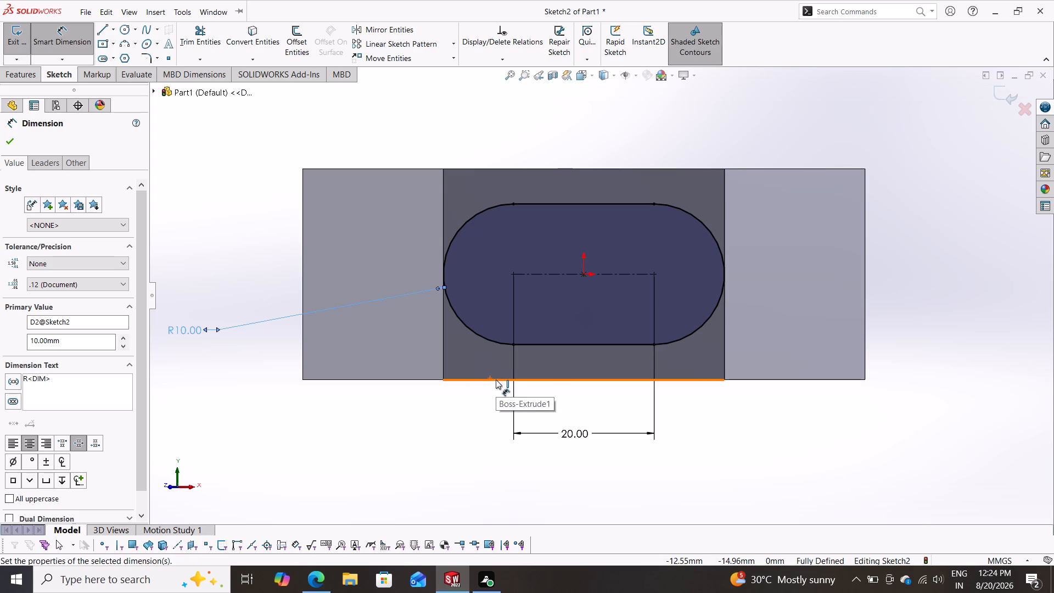
Examine how the dimensioned slot fits on the side face of the hexagonal body from several angles.
scroll(520, 381, down, 1)
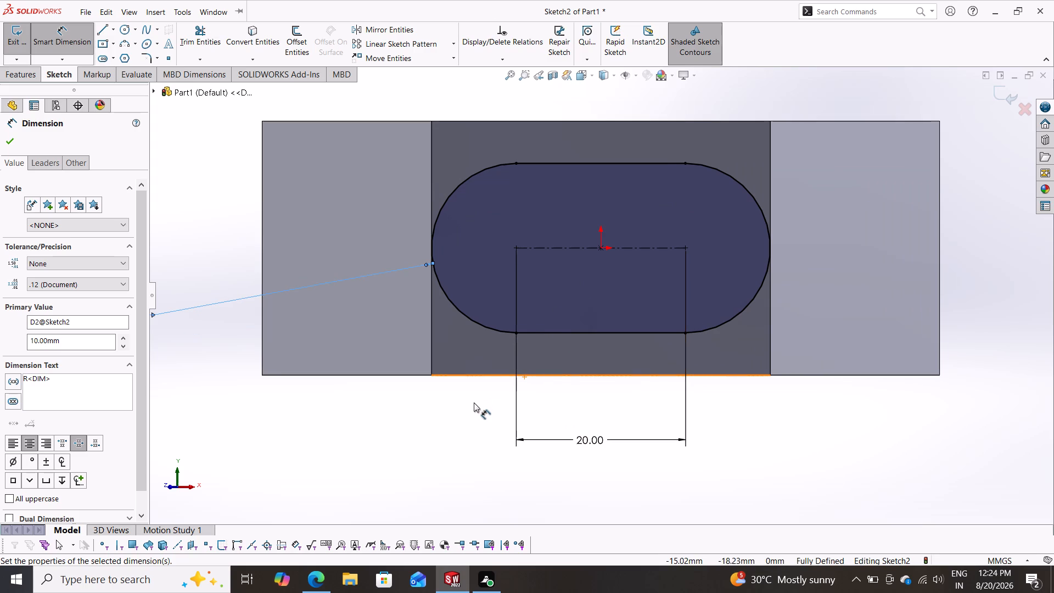
scroll(474, 402, down, 1)
scroll(474, 402, up, 3)
middle_drag(419, 403, 484, 428)
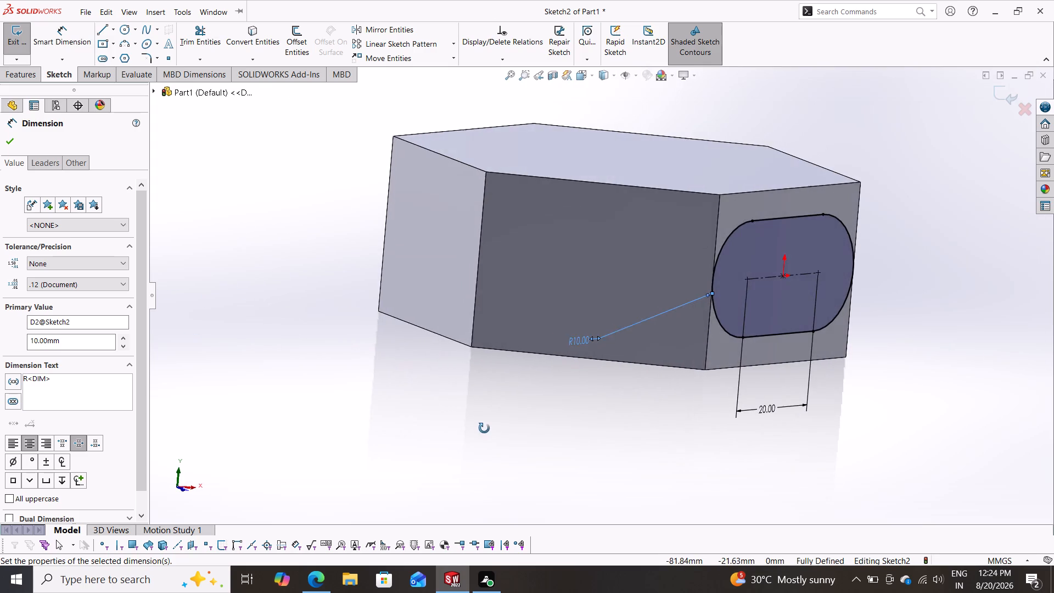
middle_drag(484, 428, 424, 454)
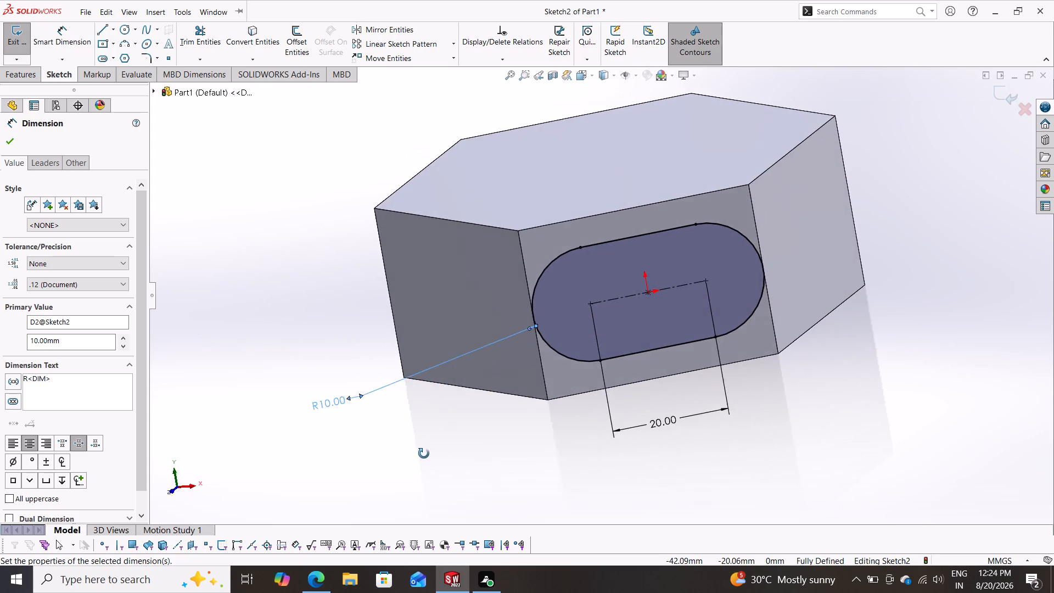
middle_drag(424, 454, 470, 443)
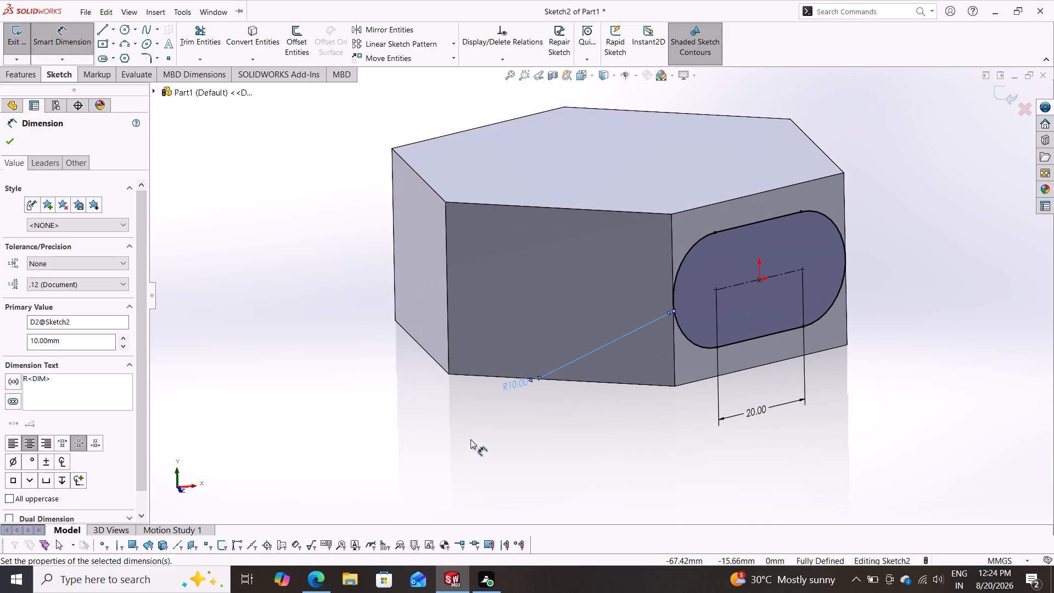
middle_drag(423, 425, 481, 431)
scroll(431, 424, down, 1)
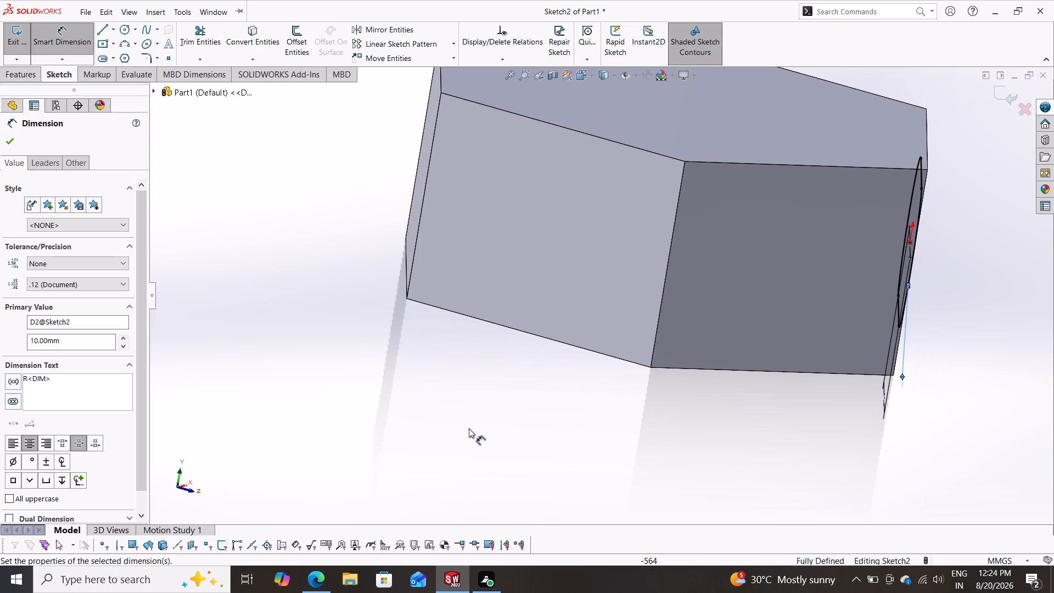
middle_drag(469, 428, 379, 398)
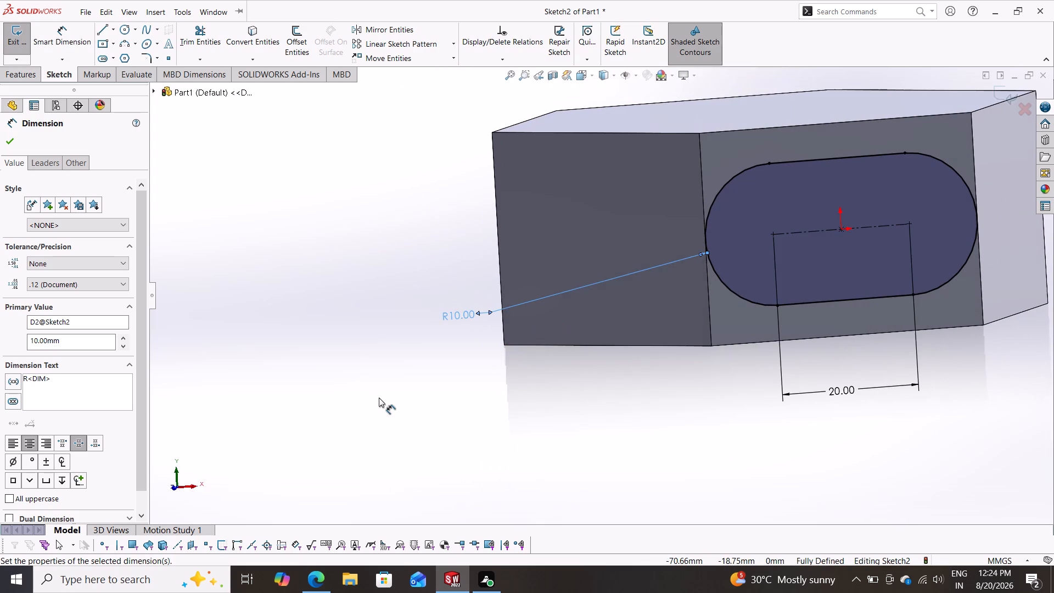
key(Escape)
key(Escape)
key(Escape)
key(Escape)
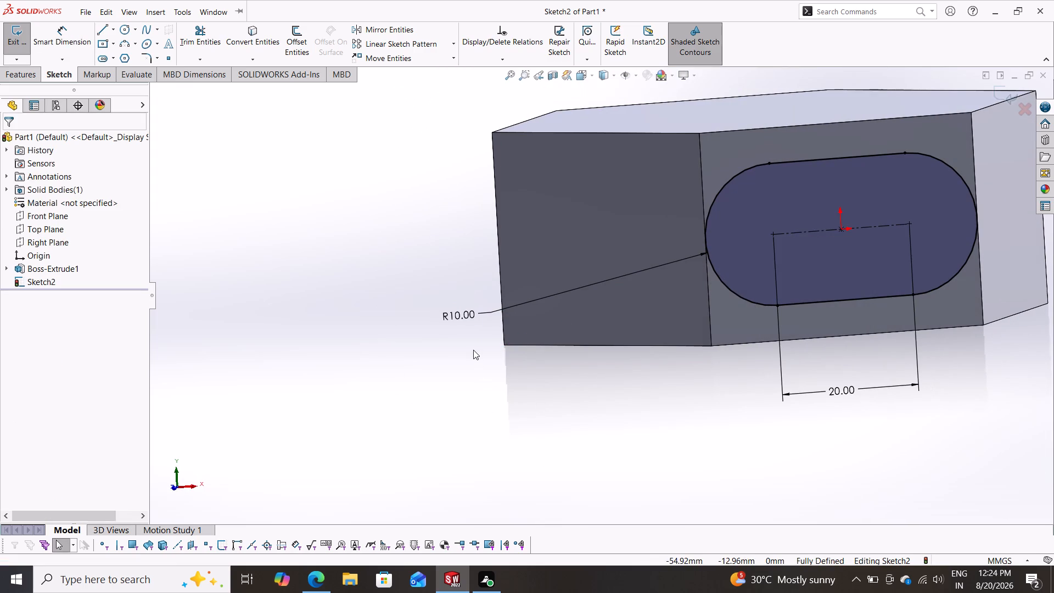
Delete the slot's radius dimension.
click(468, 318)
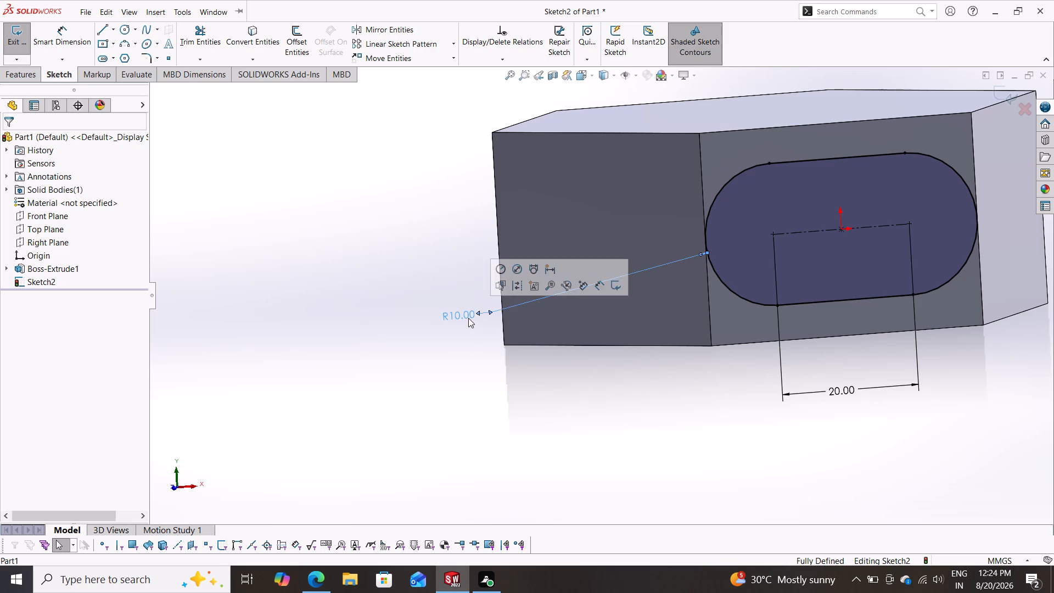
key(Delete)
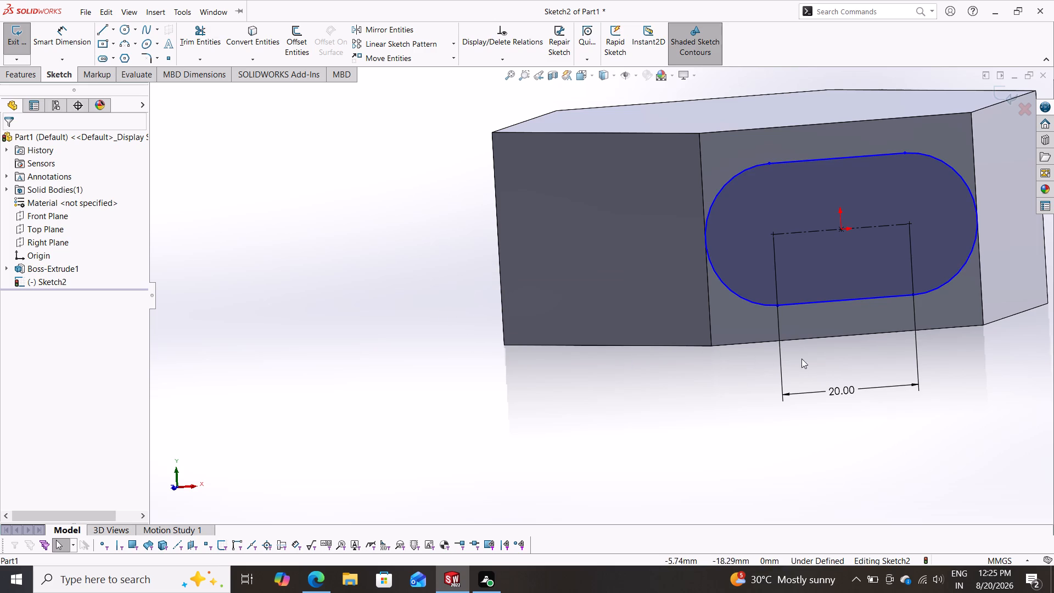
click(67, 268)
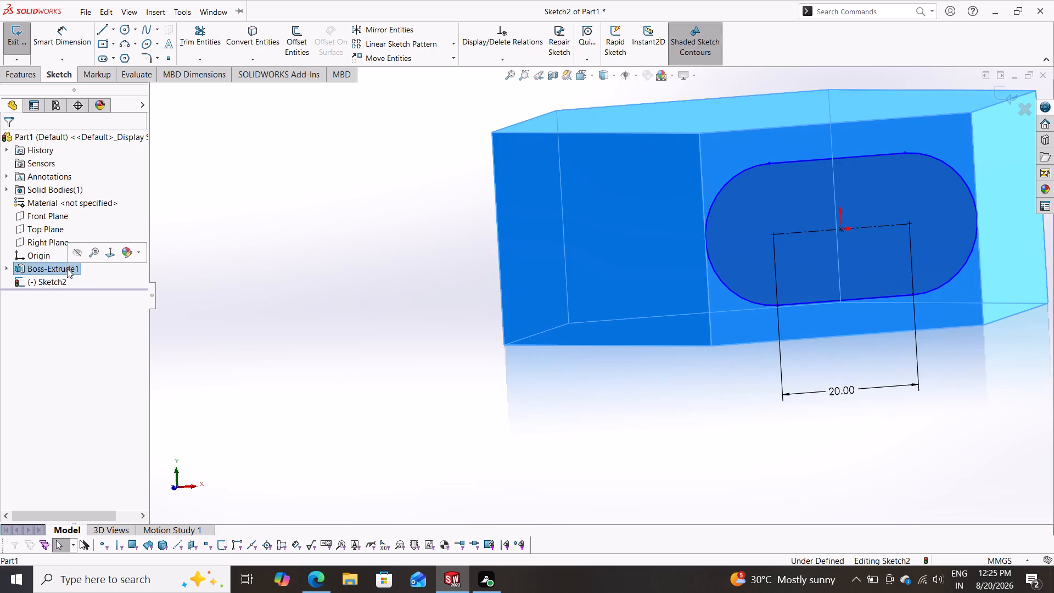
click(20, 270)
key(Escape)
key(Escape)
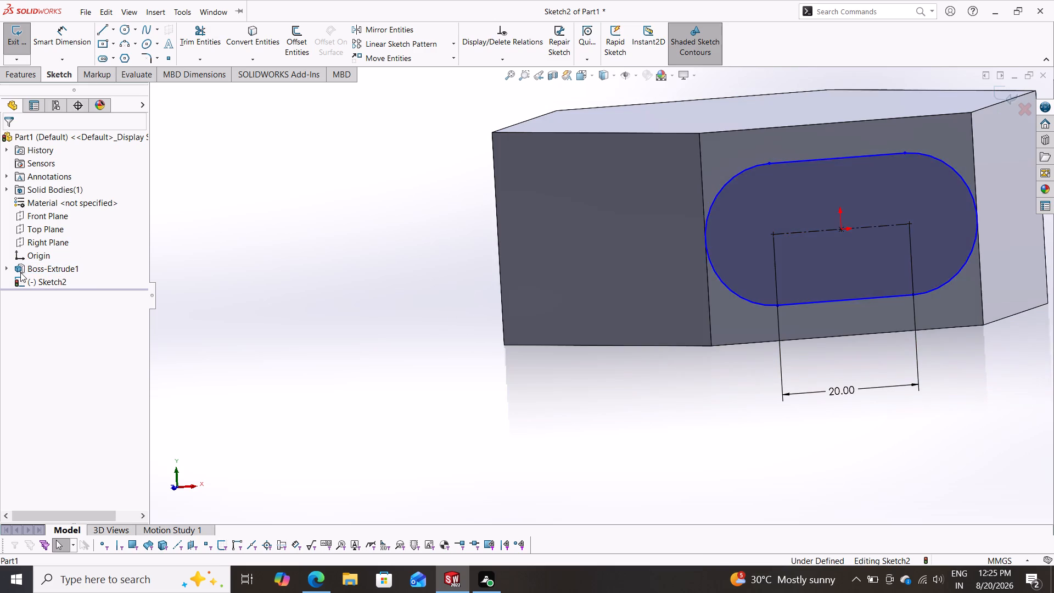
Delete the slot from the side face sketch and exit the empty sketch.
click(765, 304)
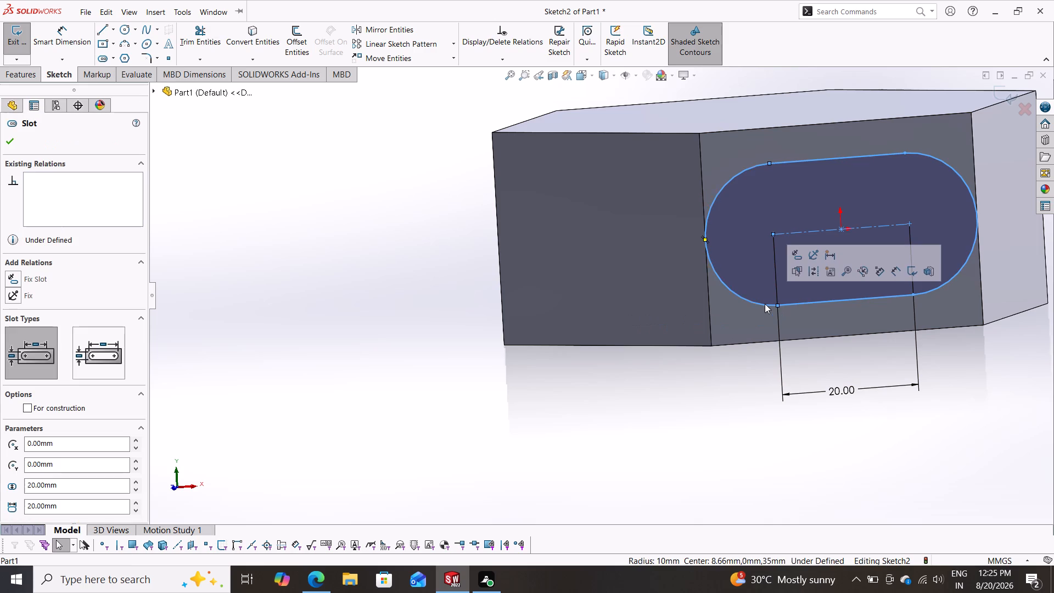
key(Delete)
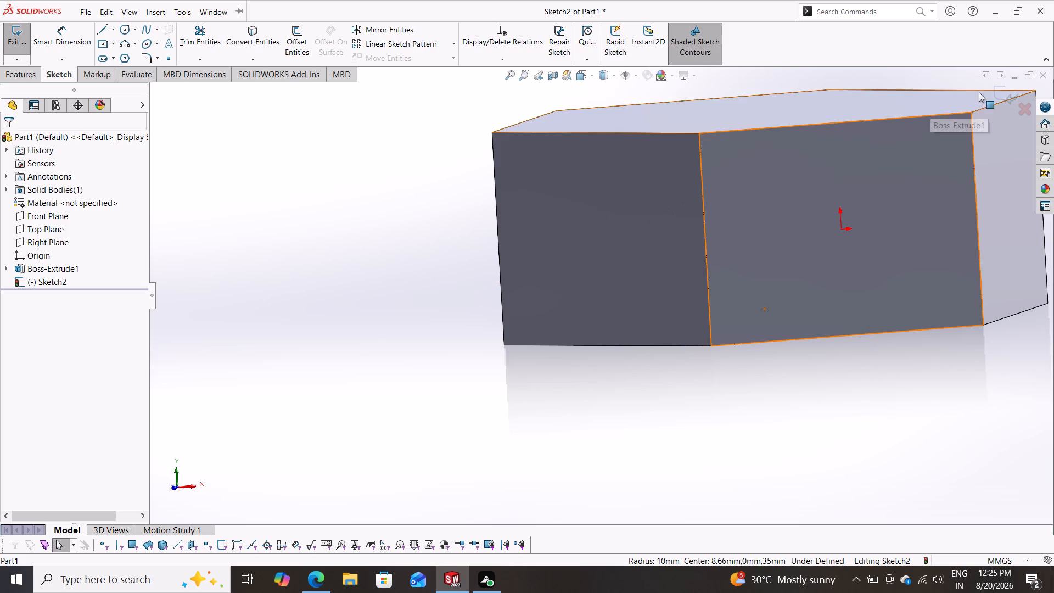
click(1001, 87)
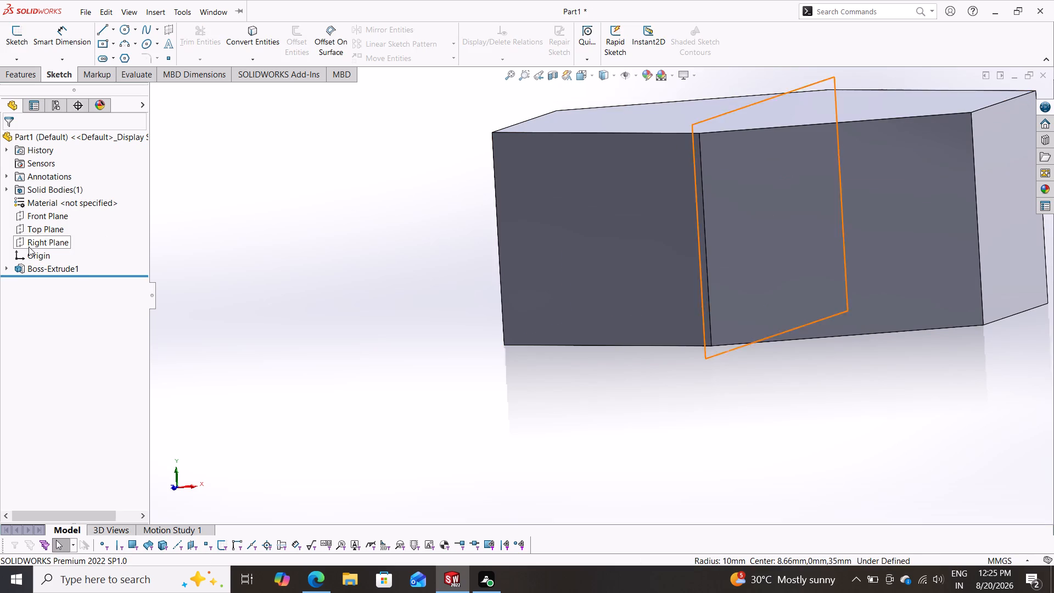
Edit the base sketch of Boss-Extrude1, set the hexagon's side length to 80 mm, and exit the sketch.
click(33, 274)
click(55, 266)
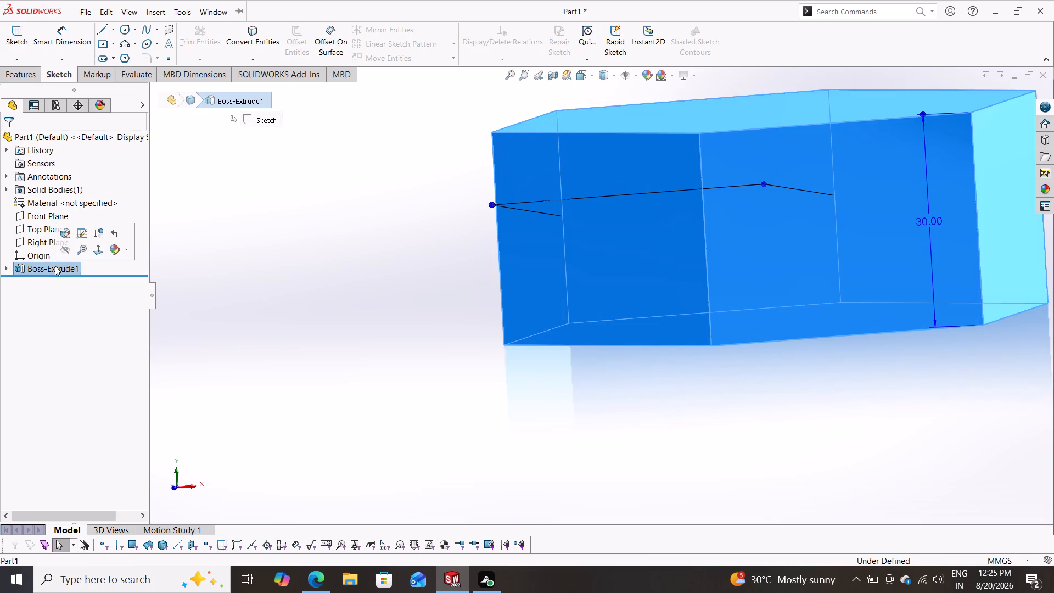
click(84, 237)
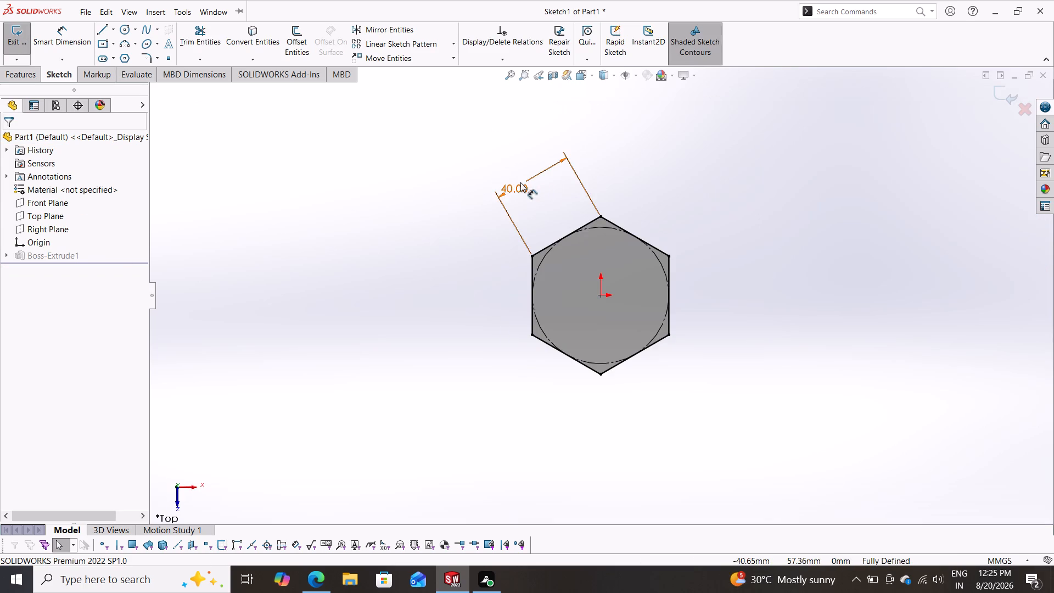
double_click(518, 183)
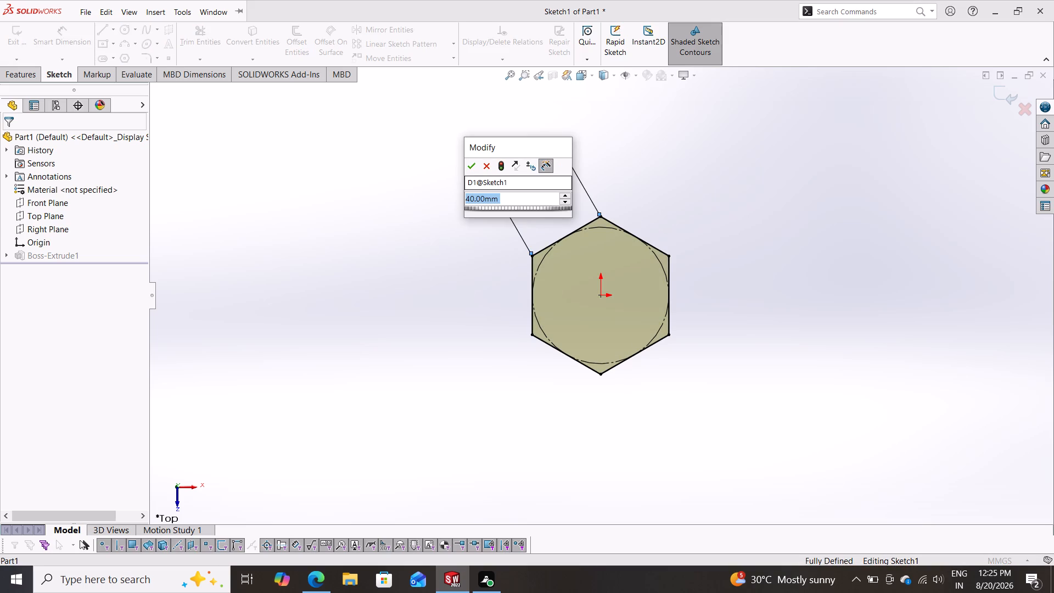
text(80)
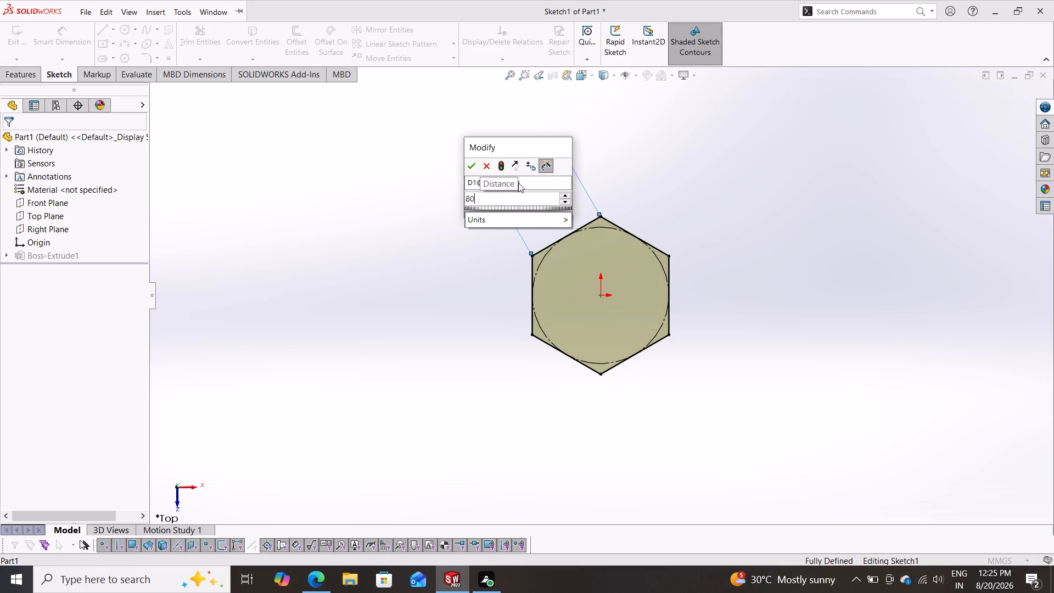
key(Return)
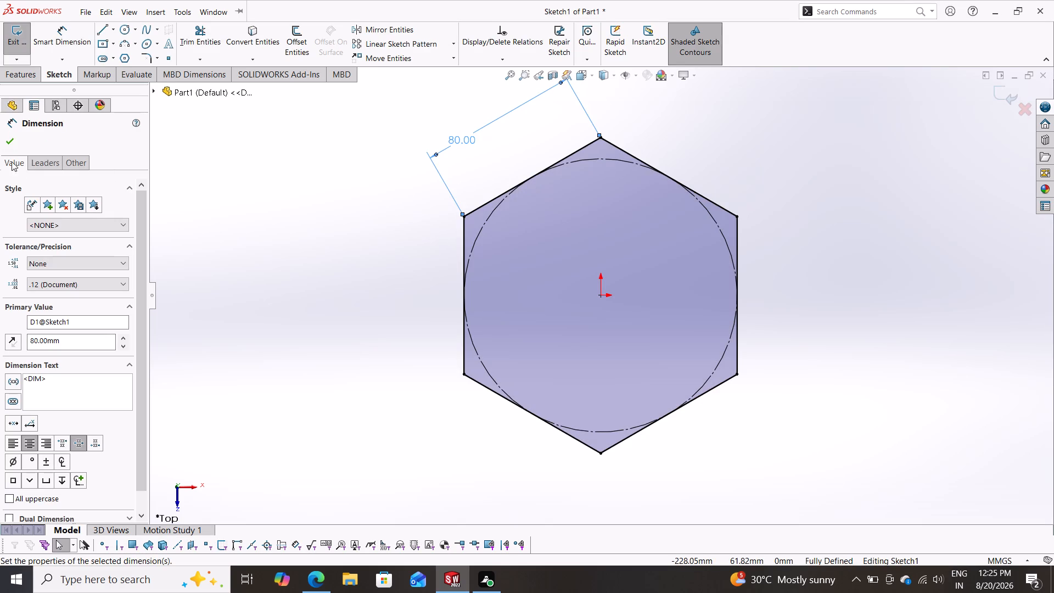
click(11, 138)
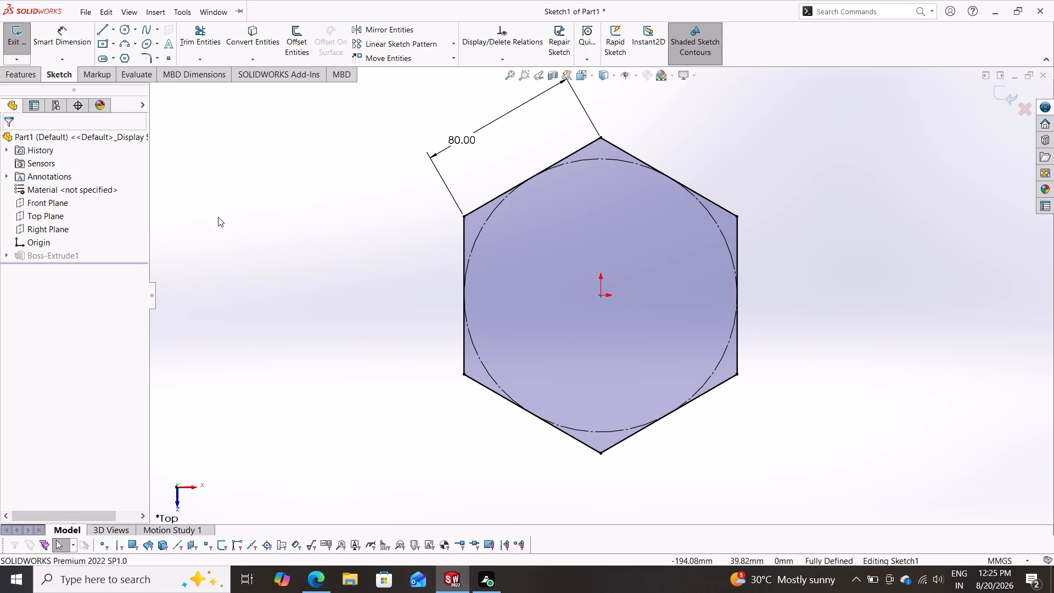
click(18, 70)
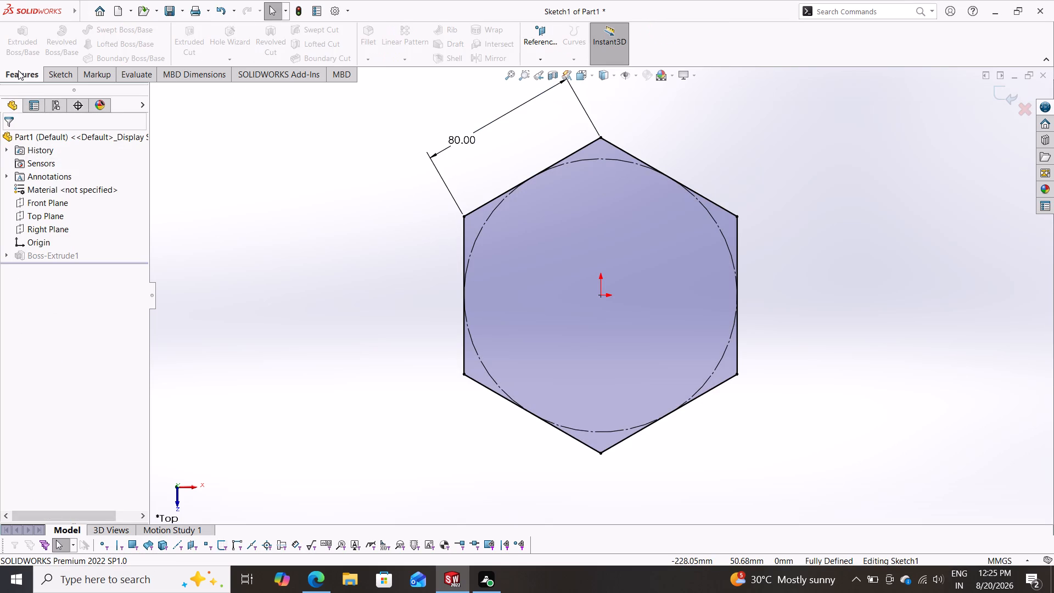
click(1013, 94)
middle_drag(824, 245, 822, 242)
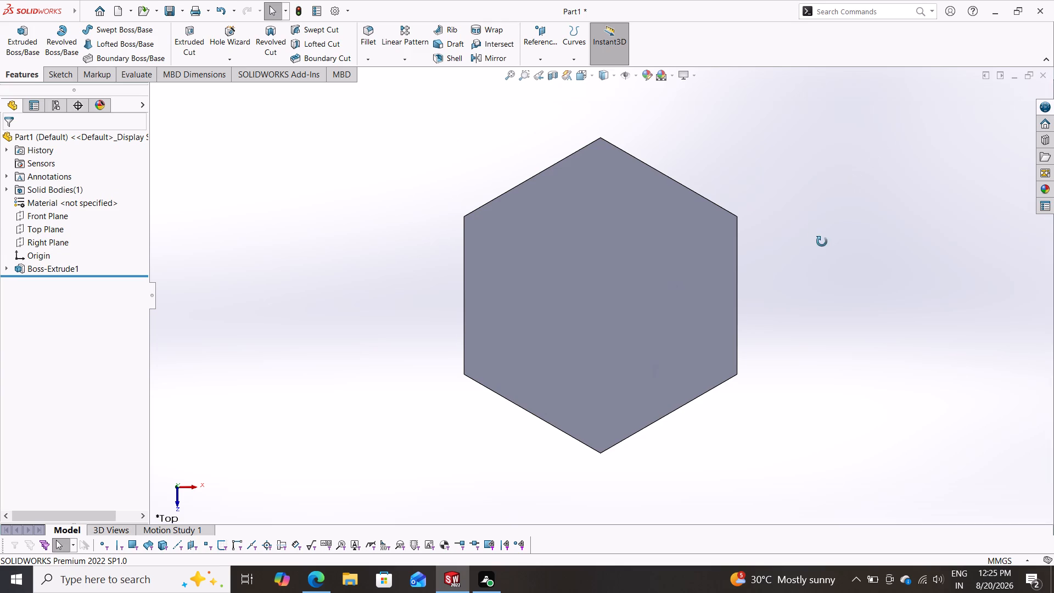
Sketch a horizontal centrepoint slot at the origin of a hexagon side face, about 44 mm between centres and 10 mm wide.
middle_drag(822, 242, 827, 116)
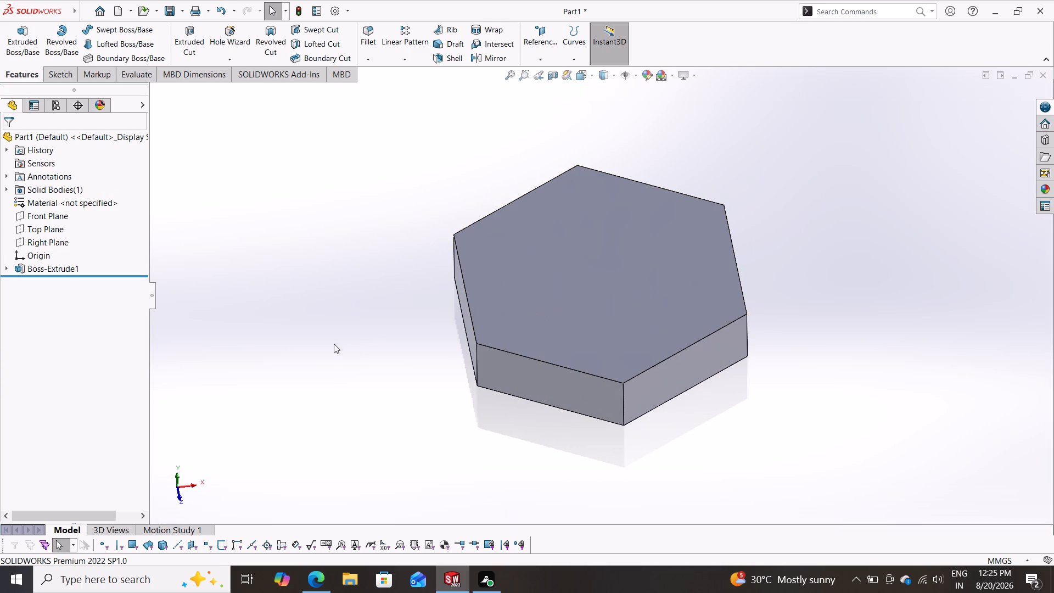
middle_drag(337, 344, 373, 328)
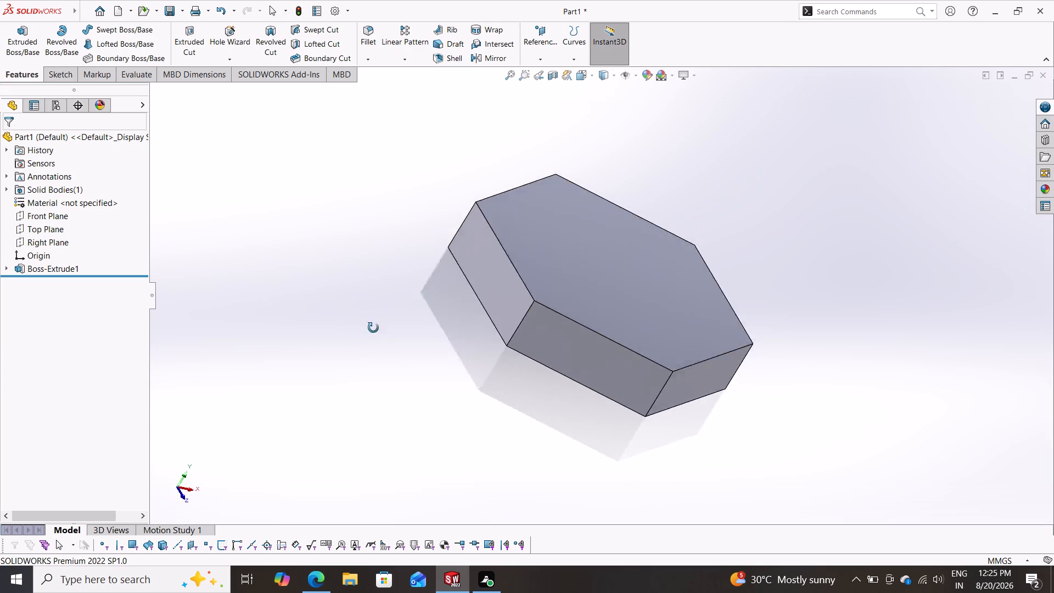
middle_drag(373, 328, 414, 348)
click(563, 294)
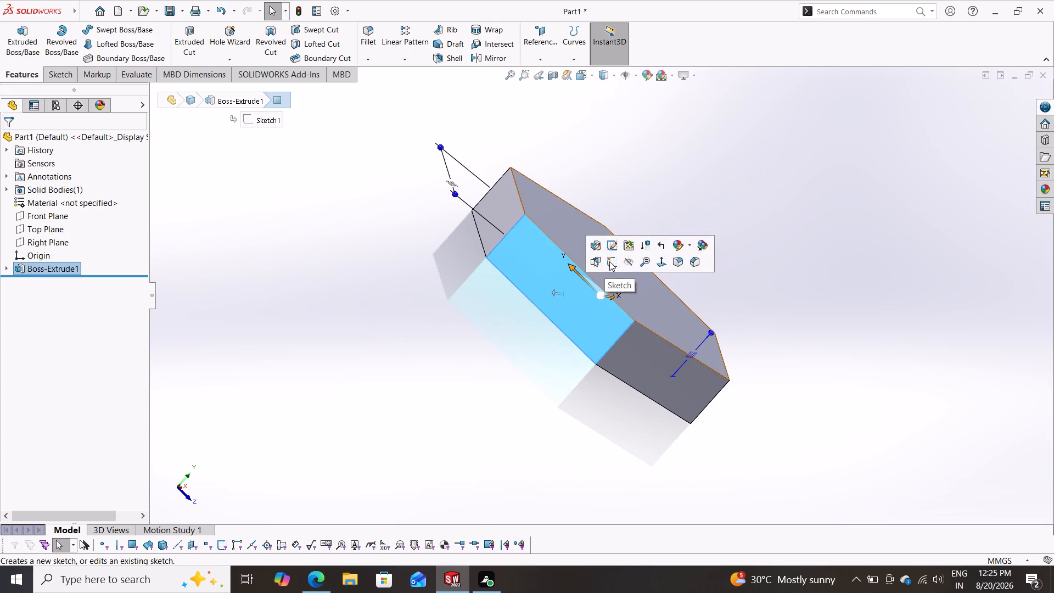
click(609, 261)
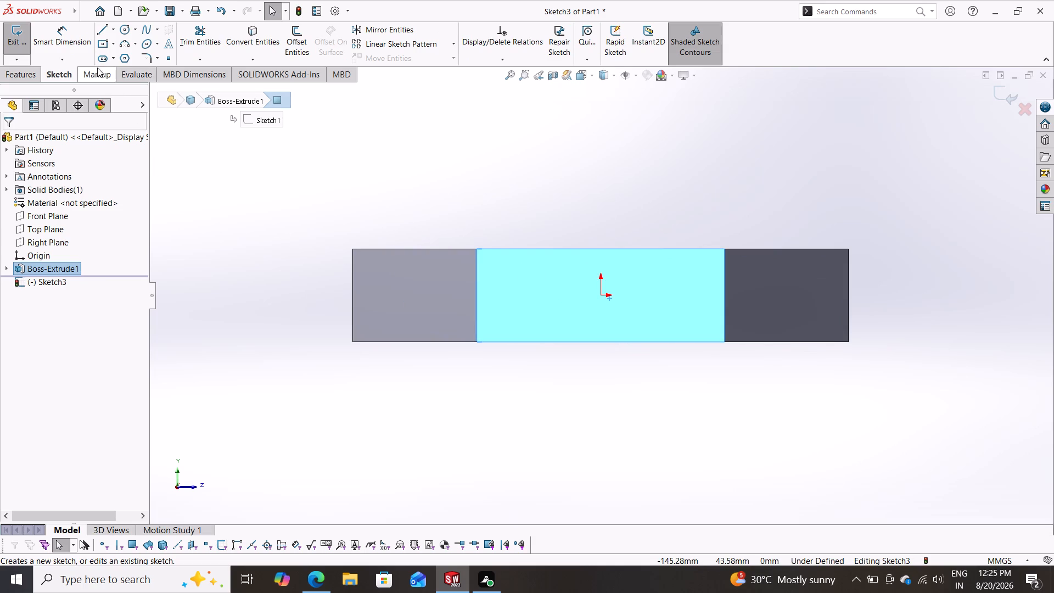
click(111, 63)
click(127, 85)
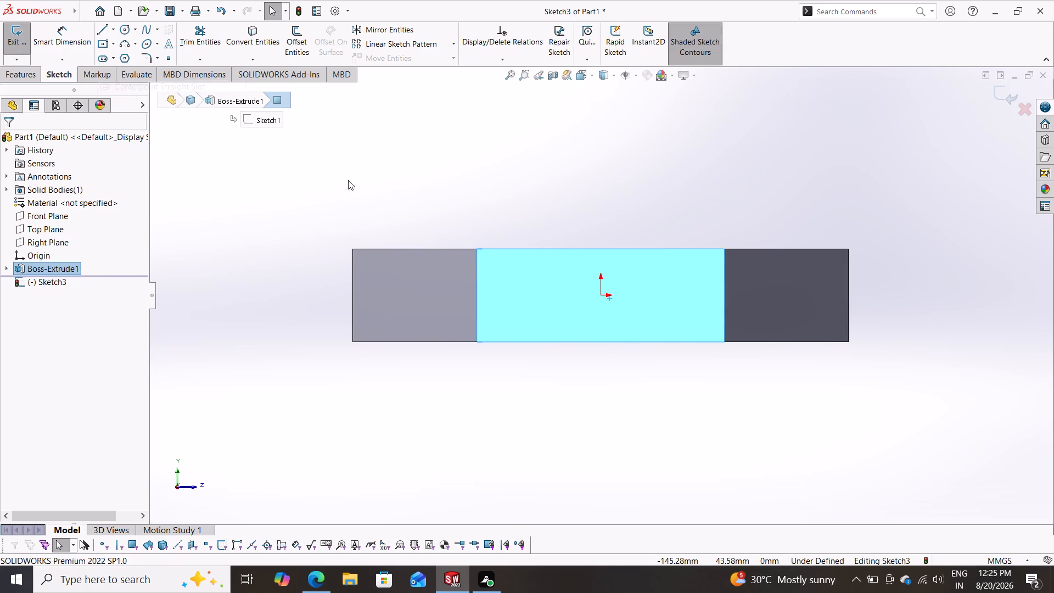
click(604, 293)
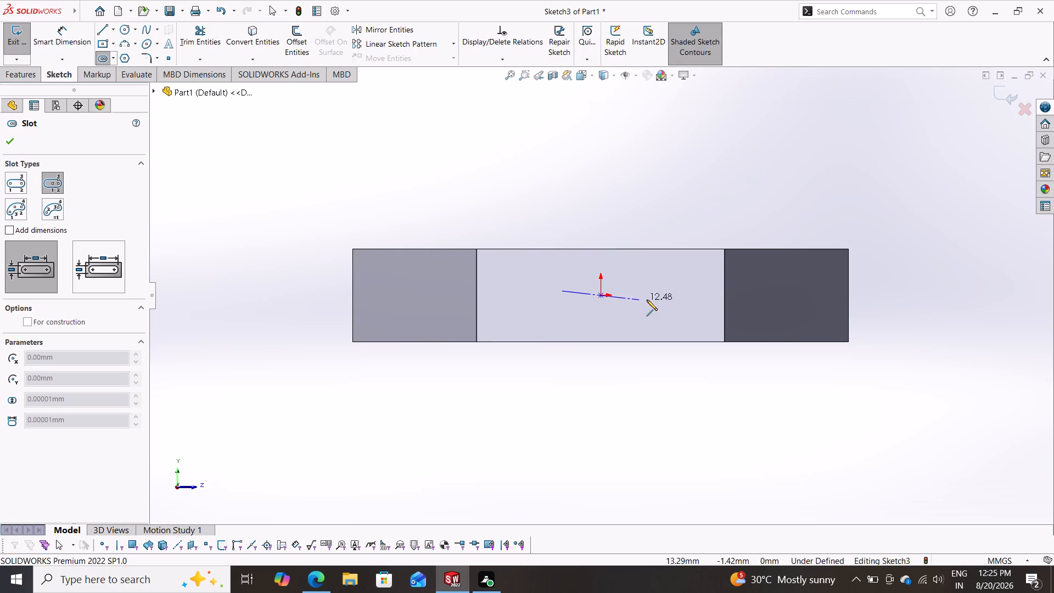
click(668, 295)
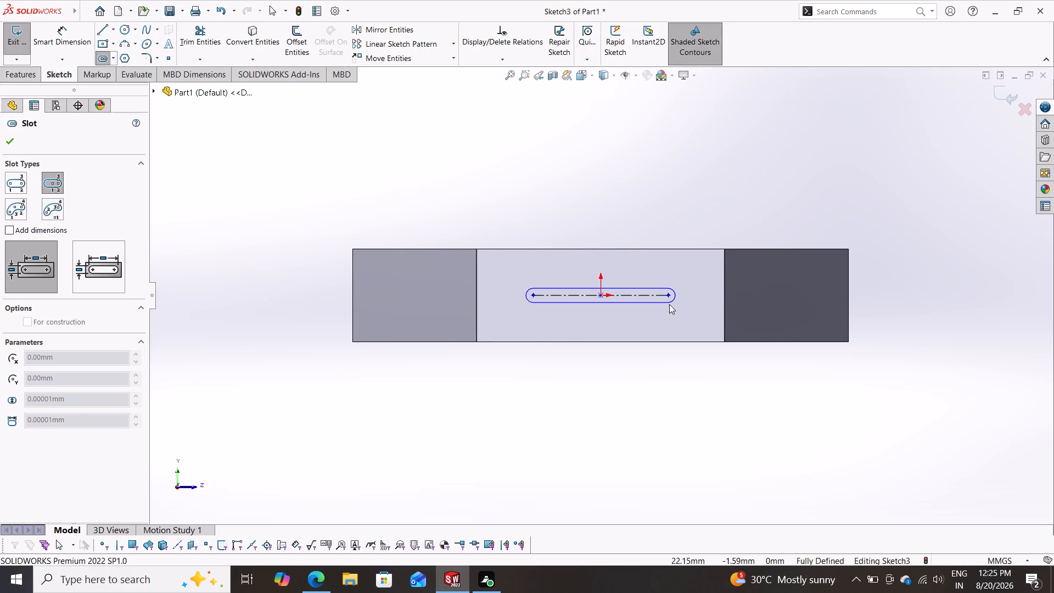
click(674, 310)
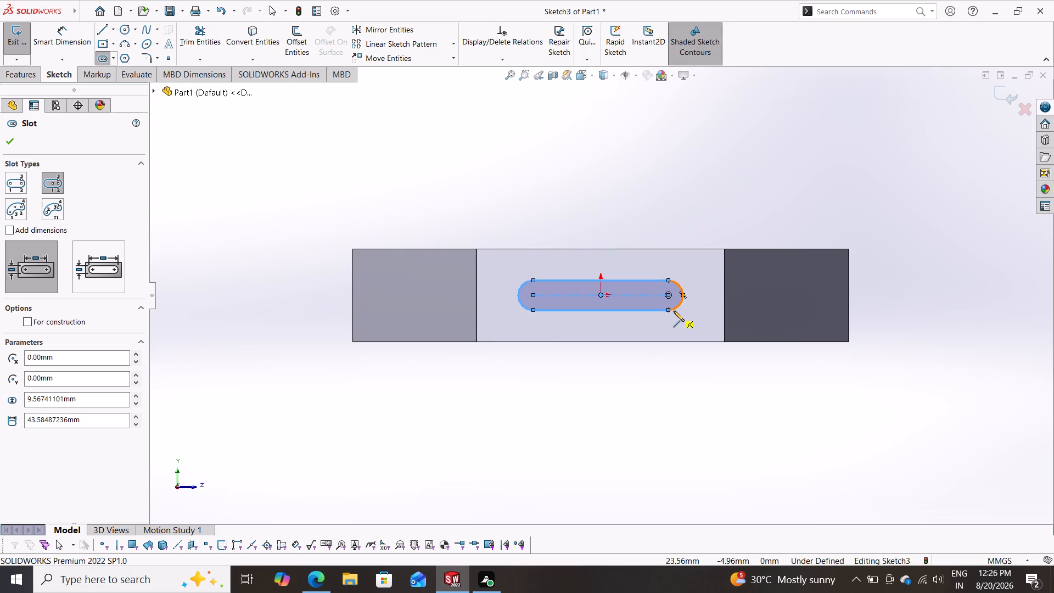
key(Escape)
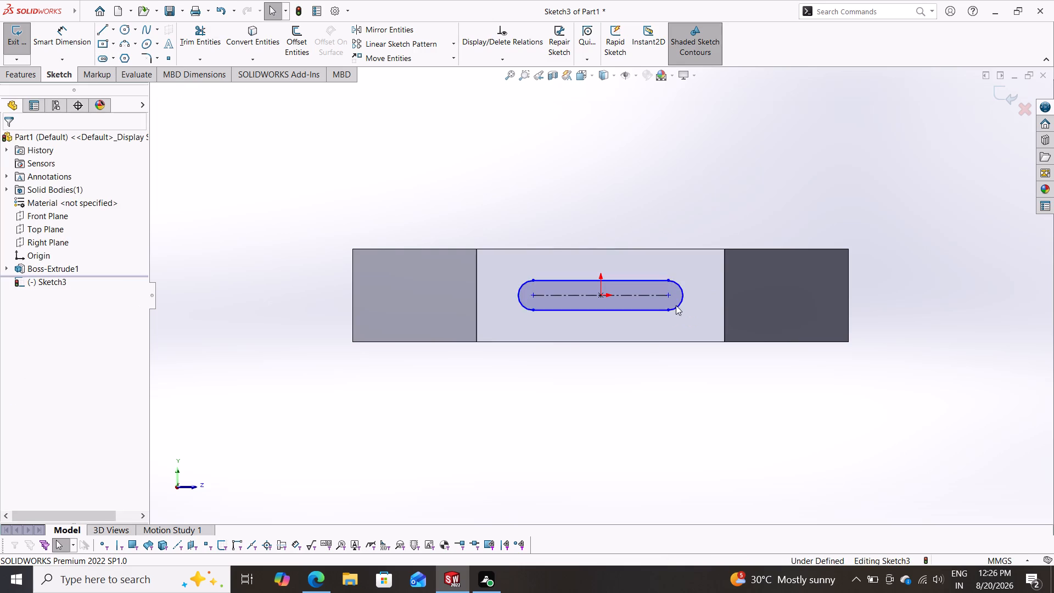
Dimension the side face slot with a 20 mm centre-to-centre distance and a 10 mm end radius.
click(54, 36)
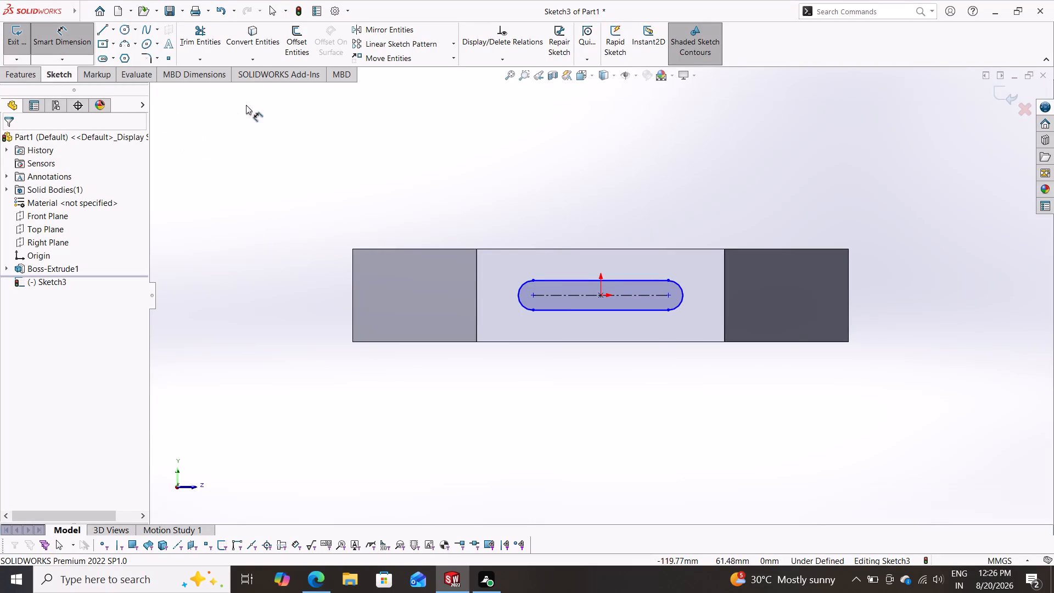
click(533, 295)
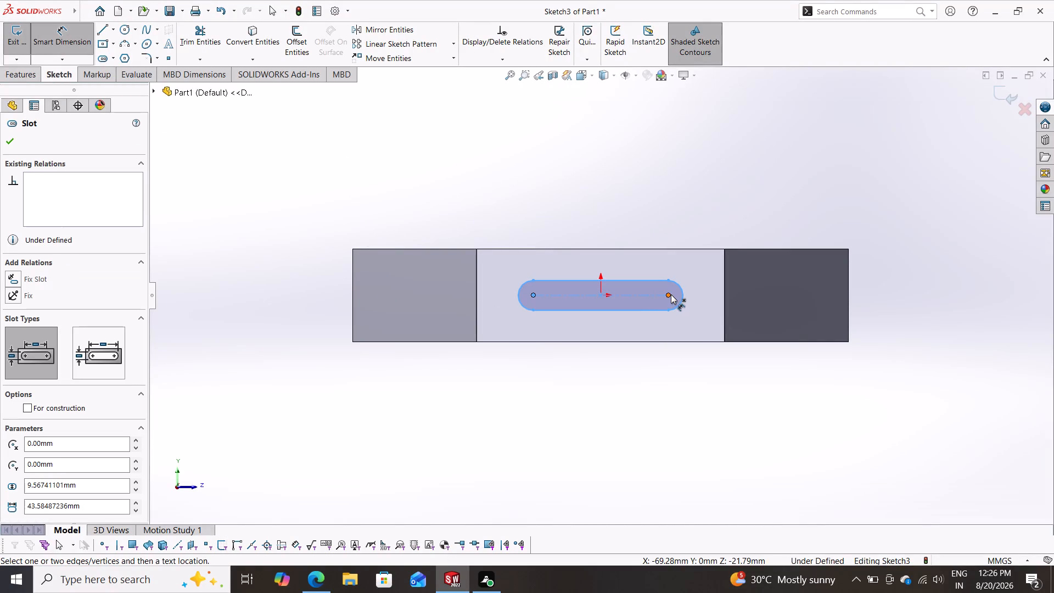
click(671, 294)
click(603, 392)
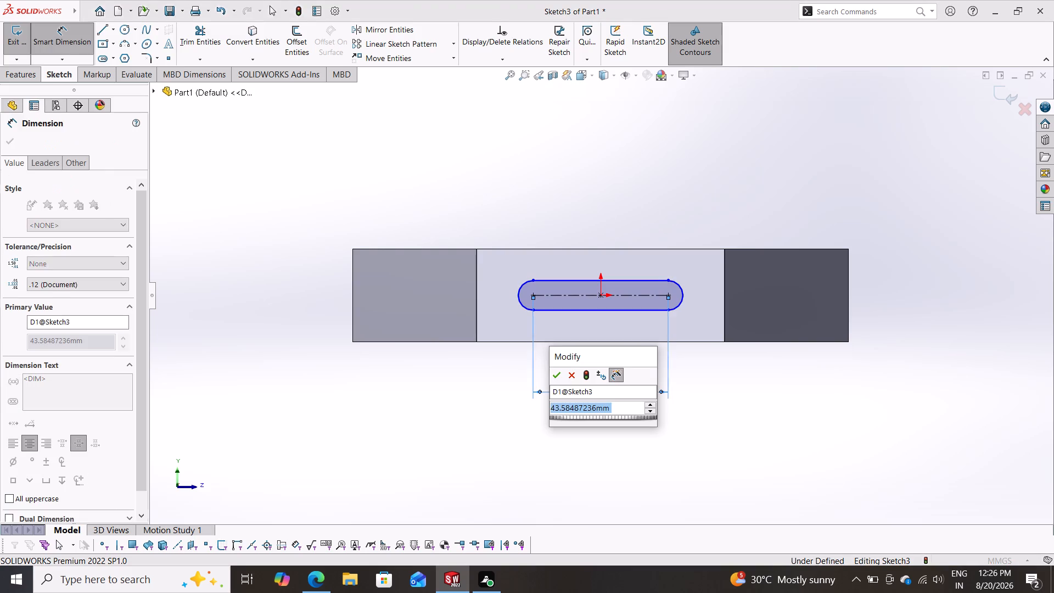
text(20)
key(Return)
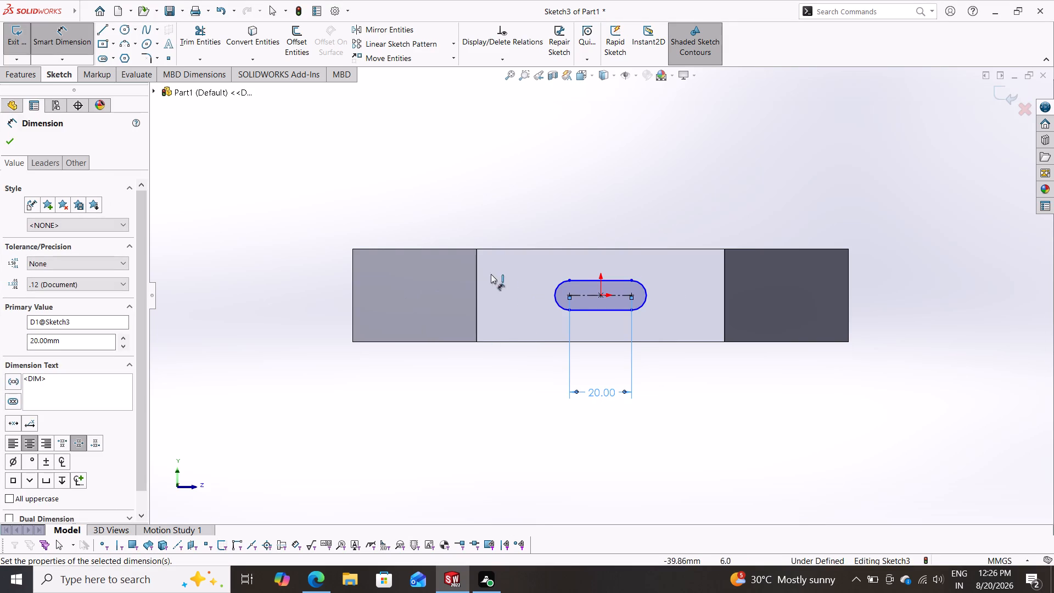
click(554, 289)
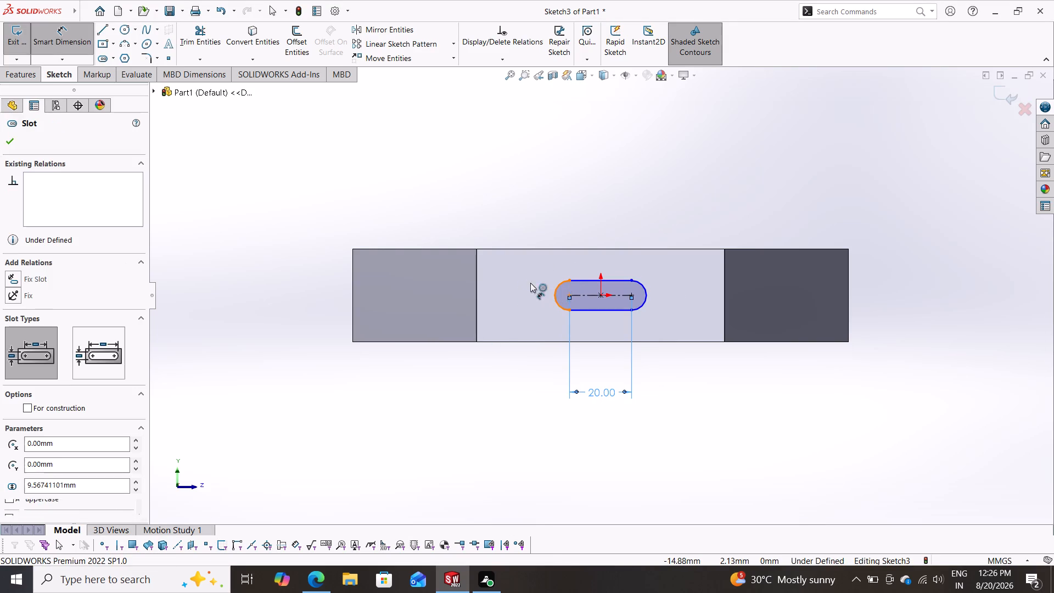
click(517, 287)
text(10)
key(Return)
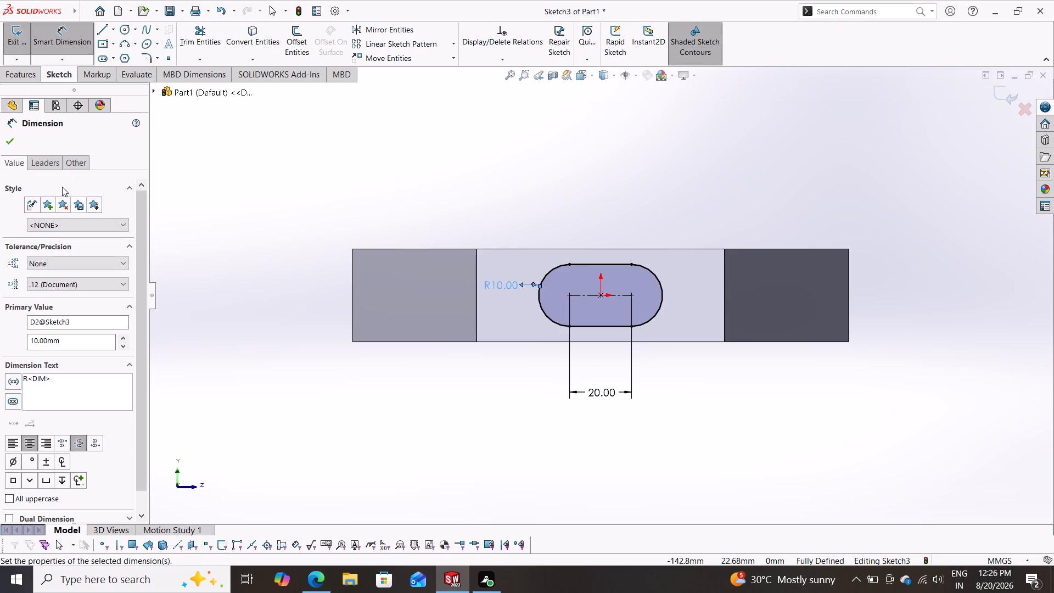
click(10, 137)
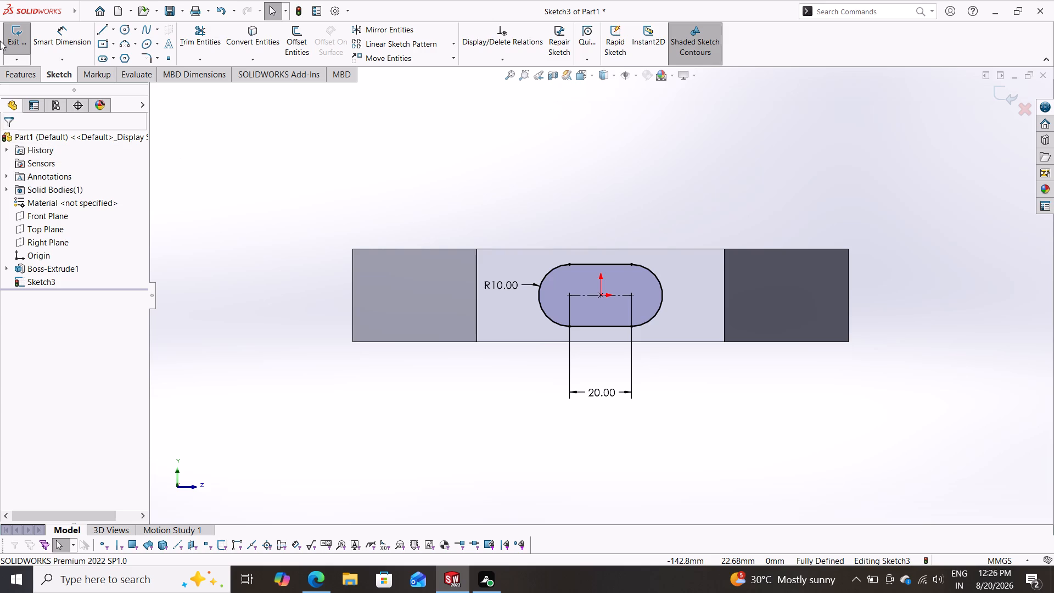
Cut the slot profile through the entire hexagonal body with an Extruded Cut set to Through All.
click(14, 73)
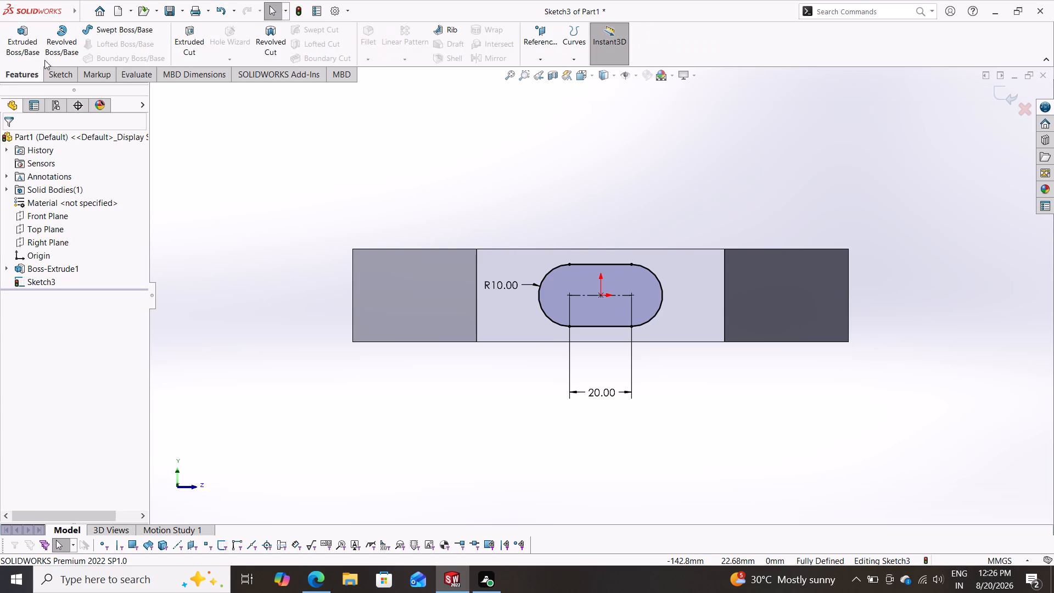
click(191, 38)
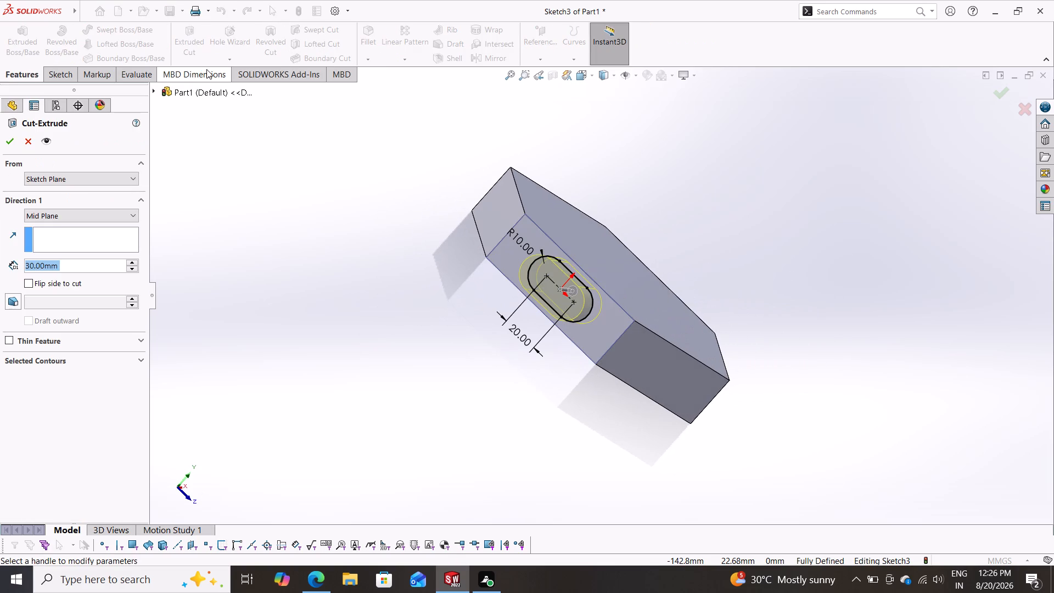
click(95, 220)
click(88, 237)
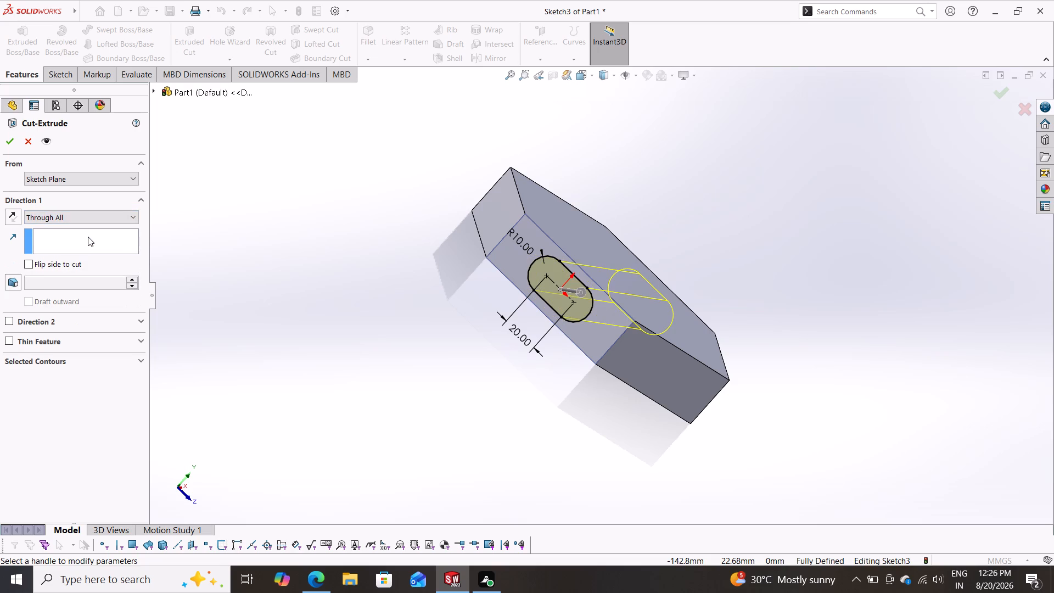
click(13, 141)
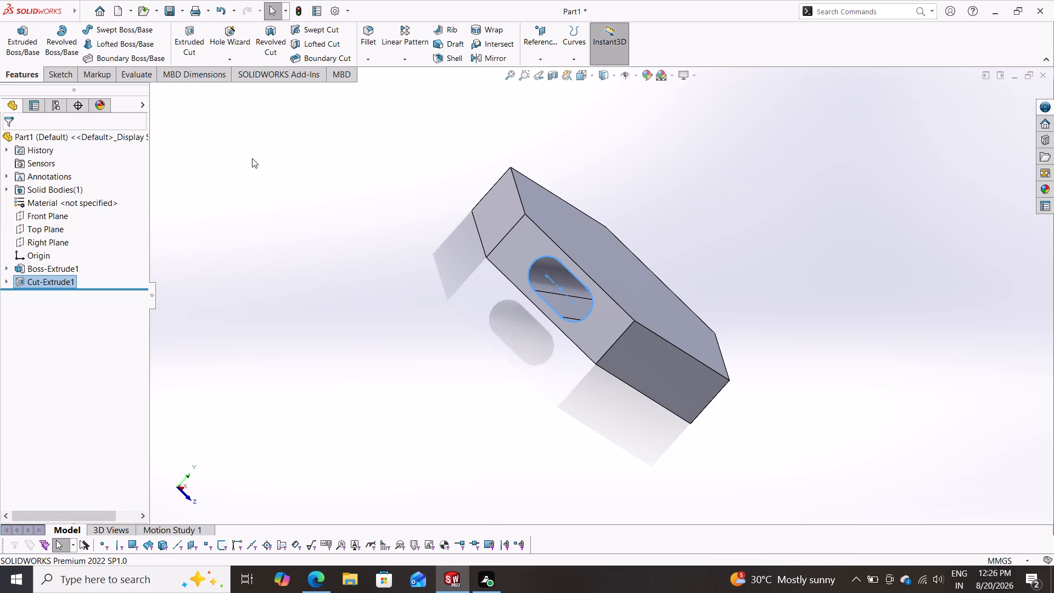
On the uncut side face adjacent to the slot, sketch an origin-centred horizontal slot about 43 mm between centres and 15 mm wide.
middle_drag(316, 189, 310, 208)
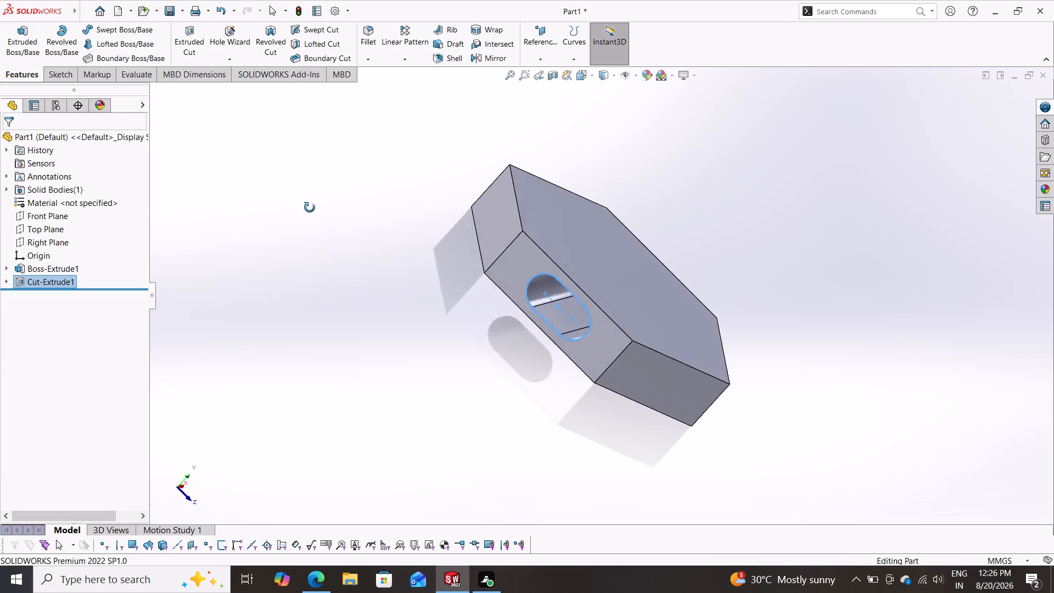
middle_drag(310, 208, 89, 189)
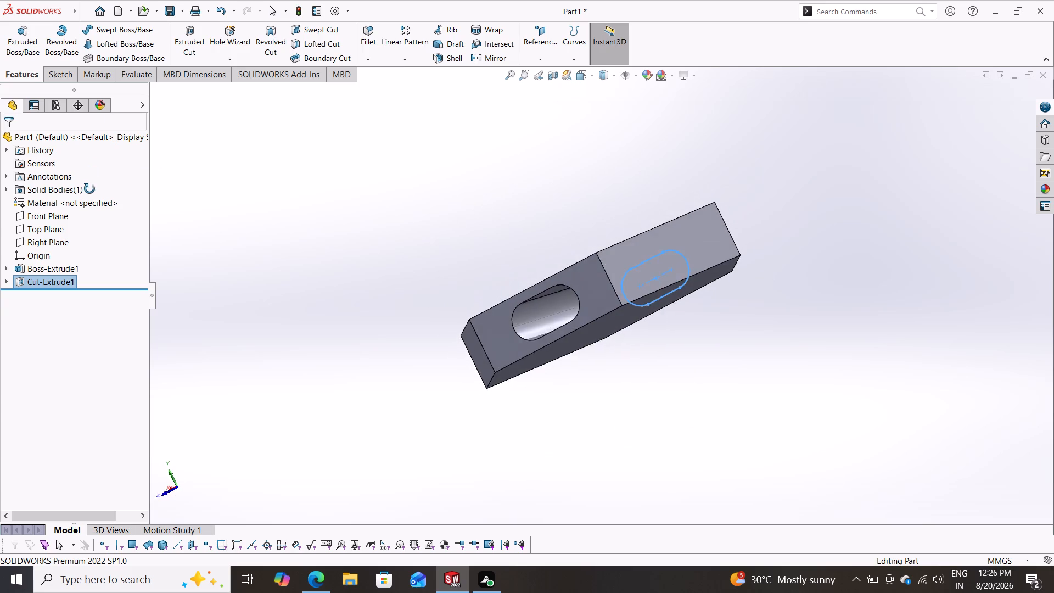
middle_drag(89, 189, 218, 205)
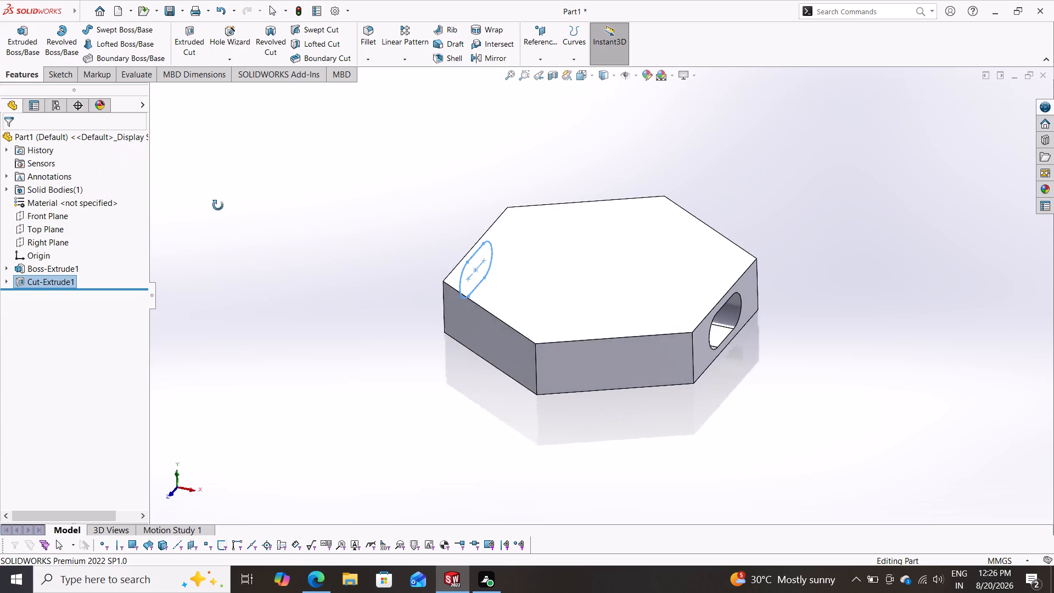
middle_drag(218, 205, 388, 318)
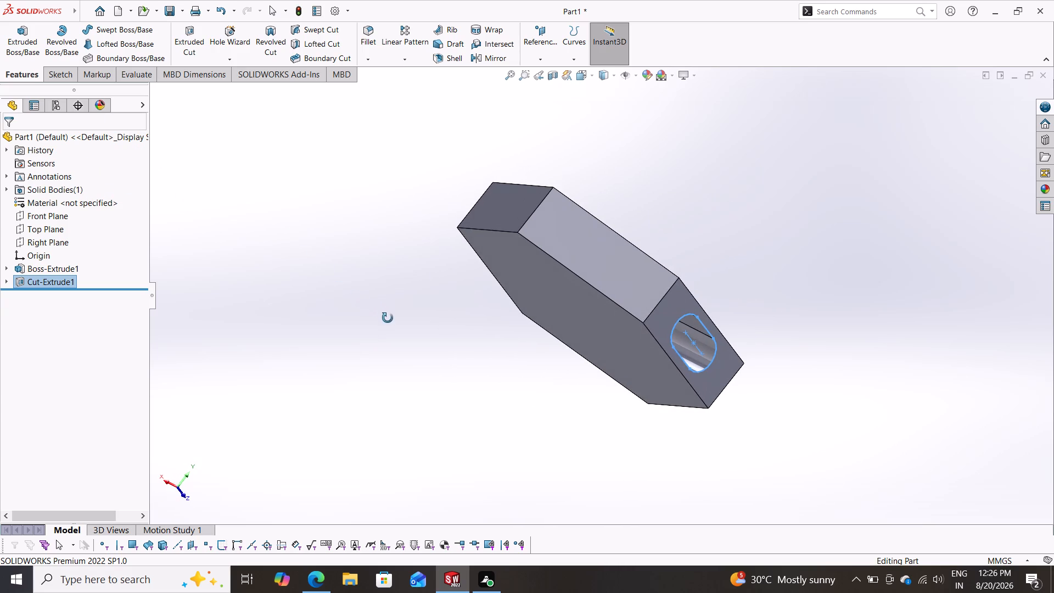
middle_drag(388, 318, 389, 318)
middle_drag(380, 244, 366, 322)
scroll(377, 260, down, 1)
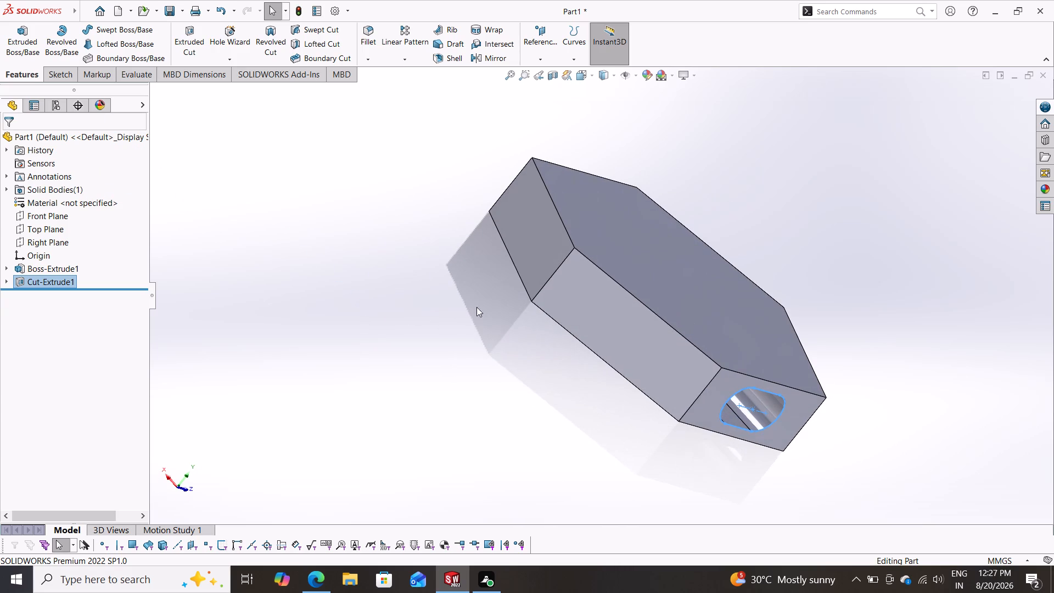
click(517, 237)
click(571, 208)
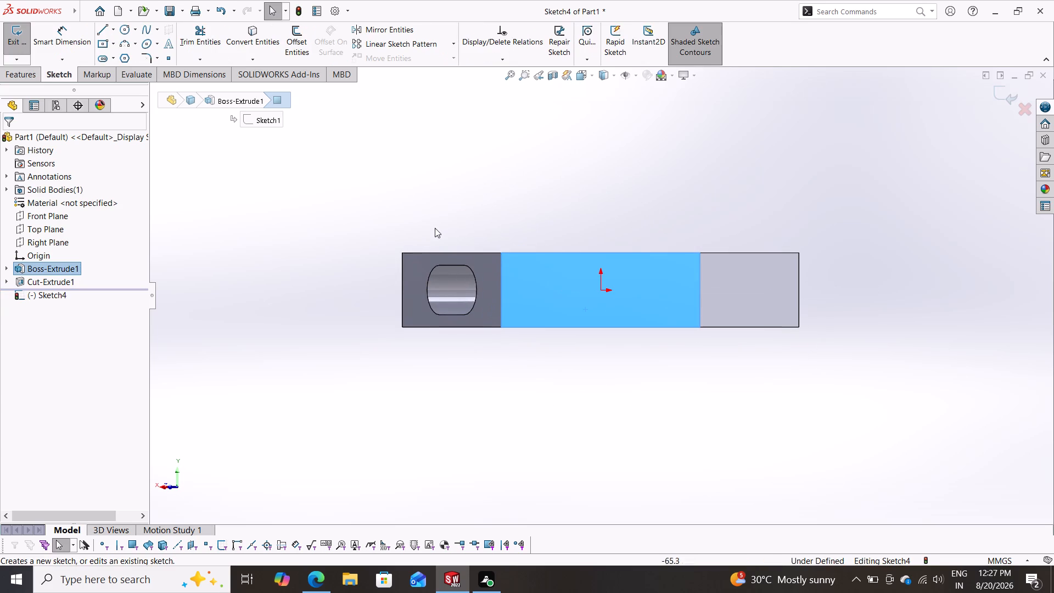
click(111, 56)
click(116, 80)
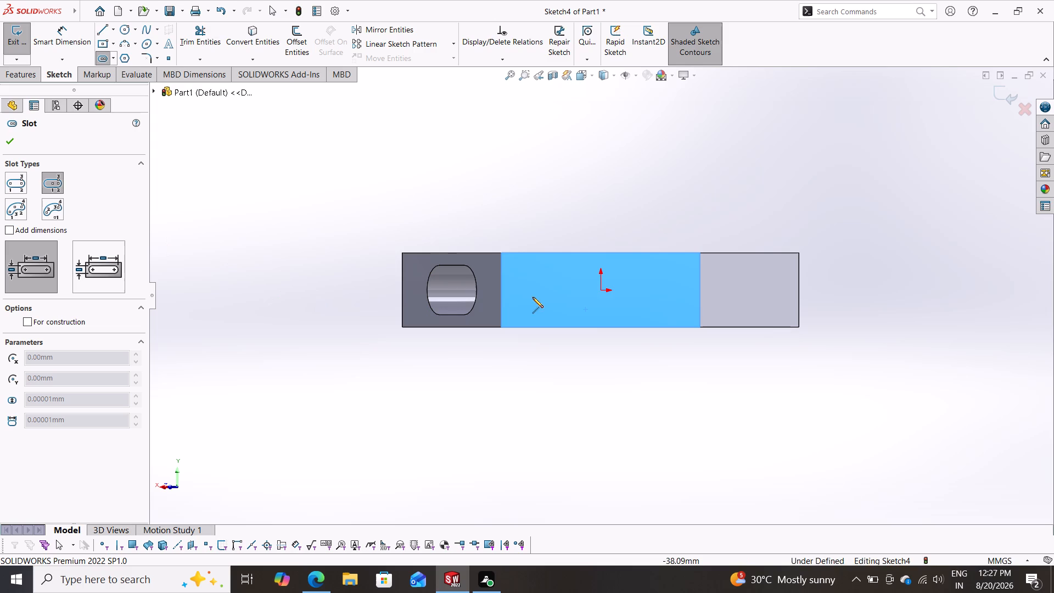
click(601, 293)
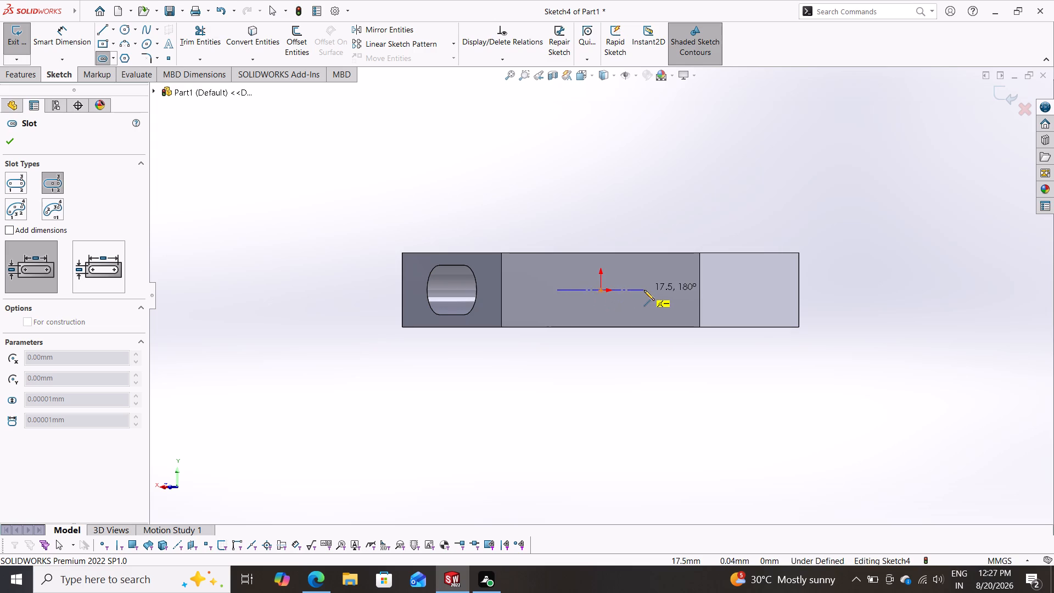
click(654, 290)
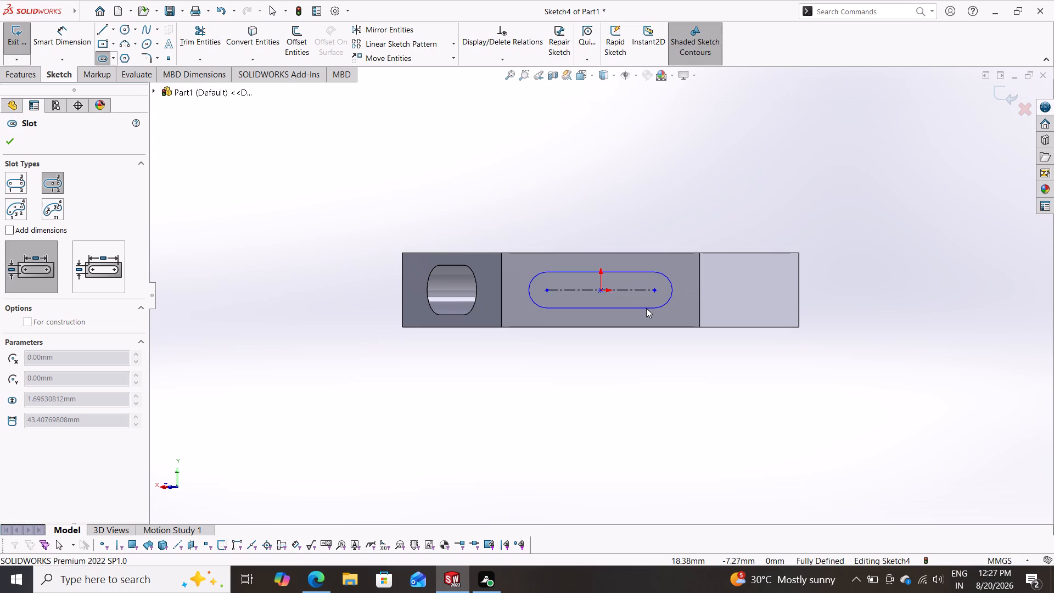
click(646, 308)
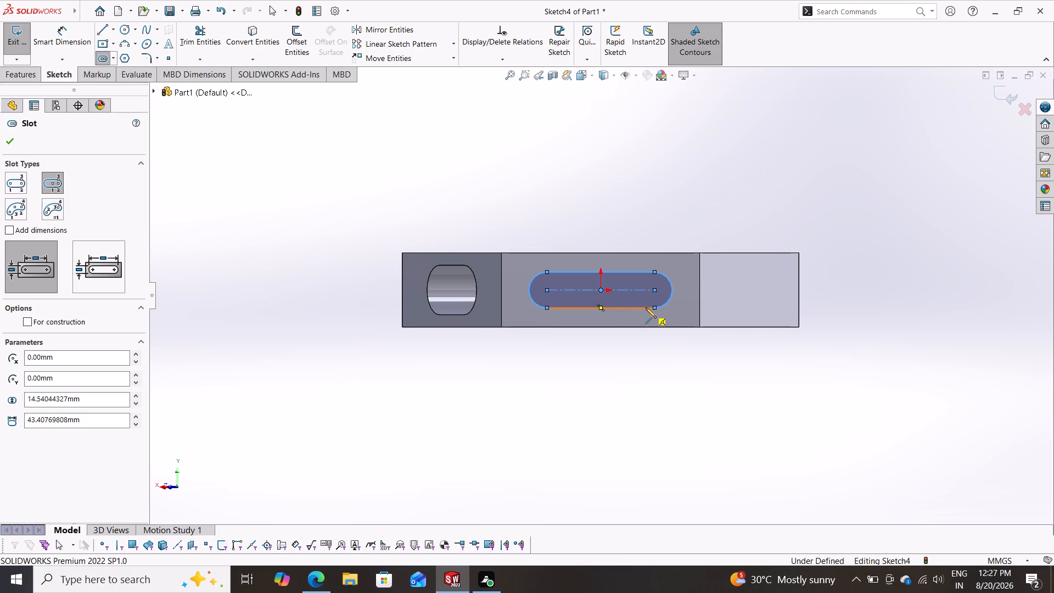
Dimension the new slot's centre-to-centre distance as 20 mm.
click(64, 48)
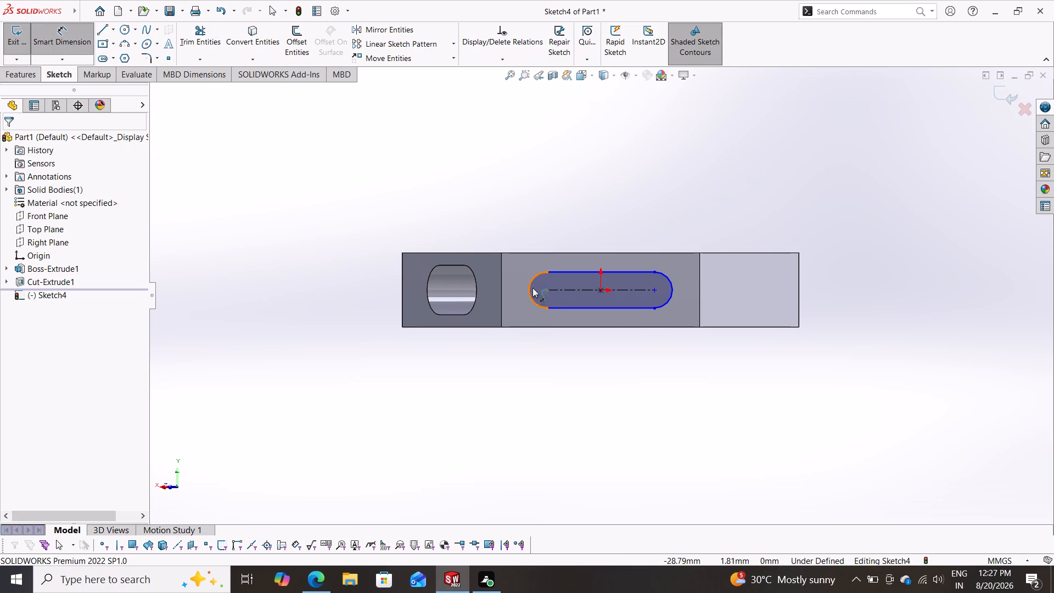
click(546, 289)
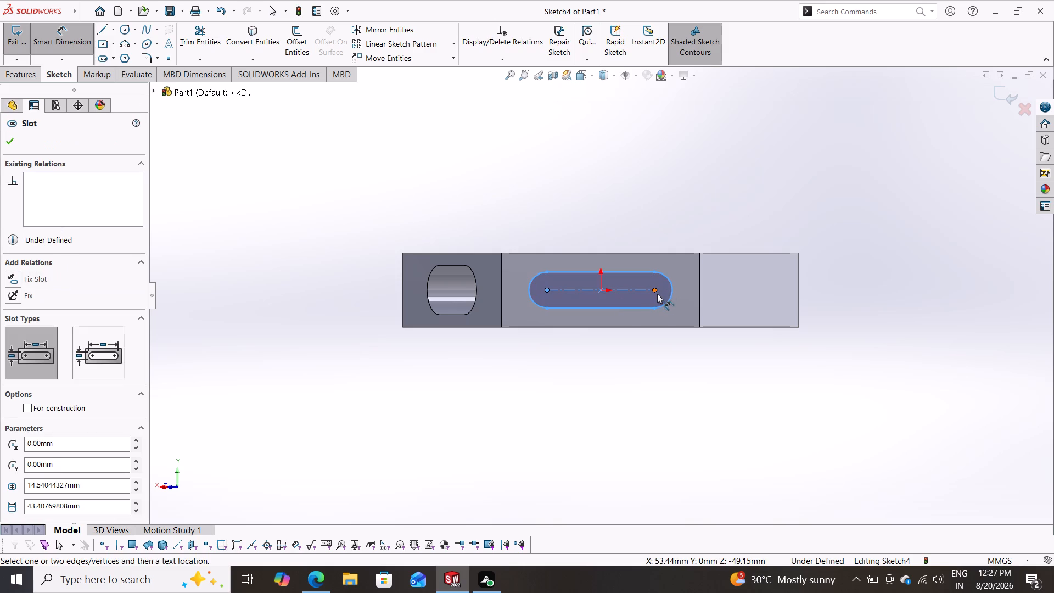
click(657, 290)
click(588, 357)
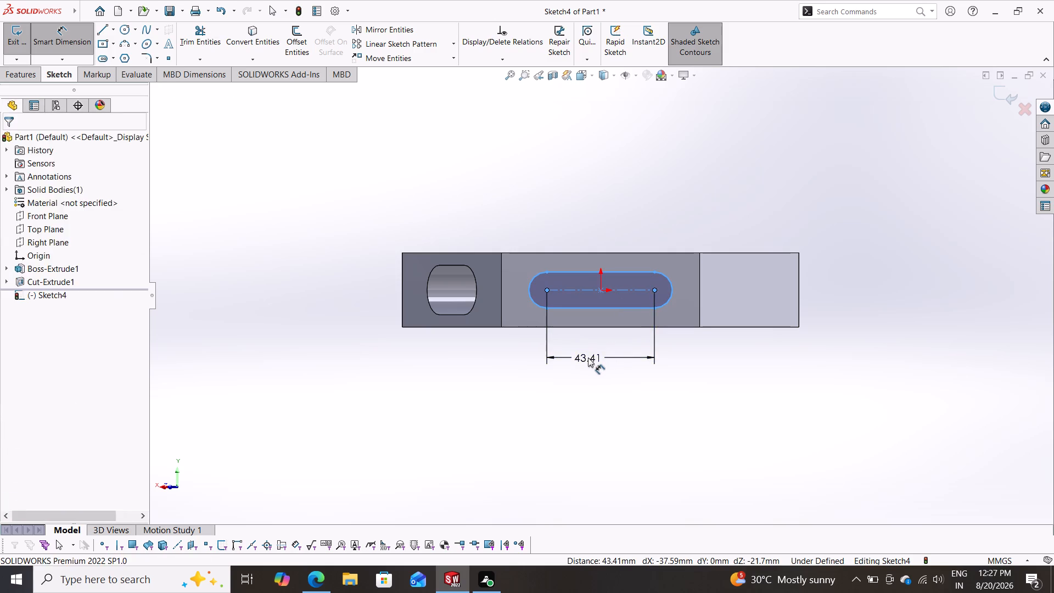
text(20)
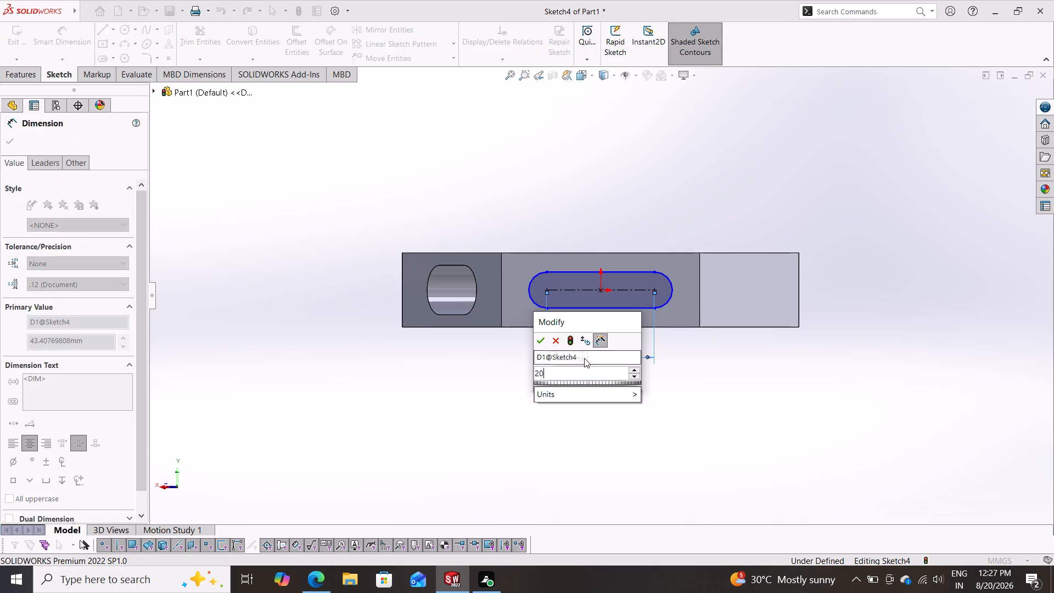
key(Return)
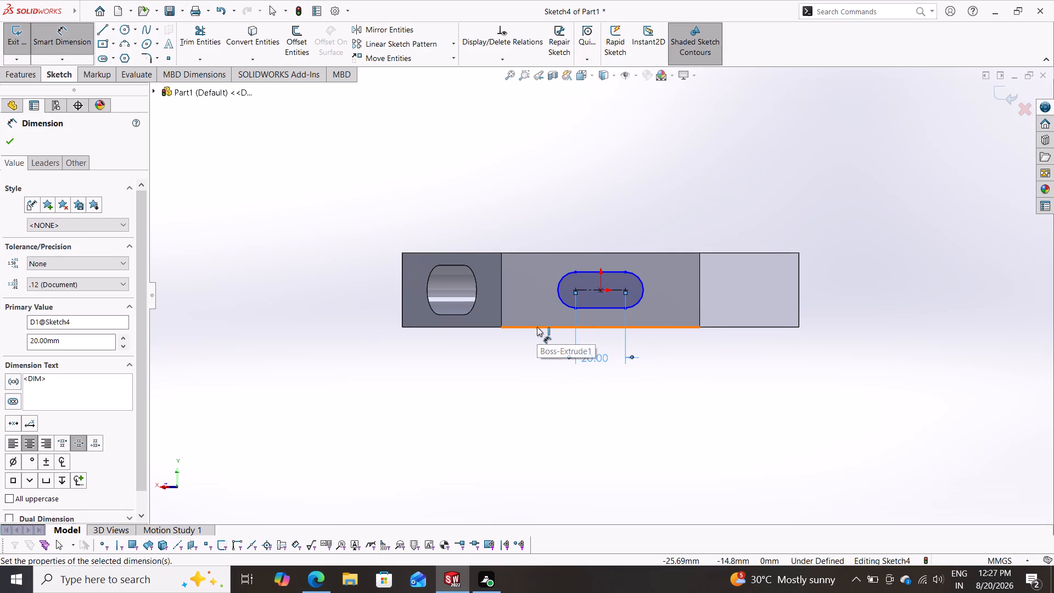
Dimension the slot's end radius as 10 mm.
click(556, 283)
click(489, 198)
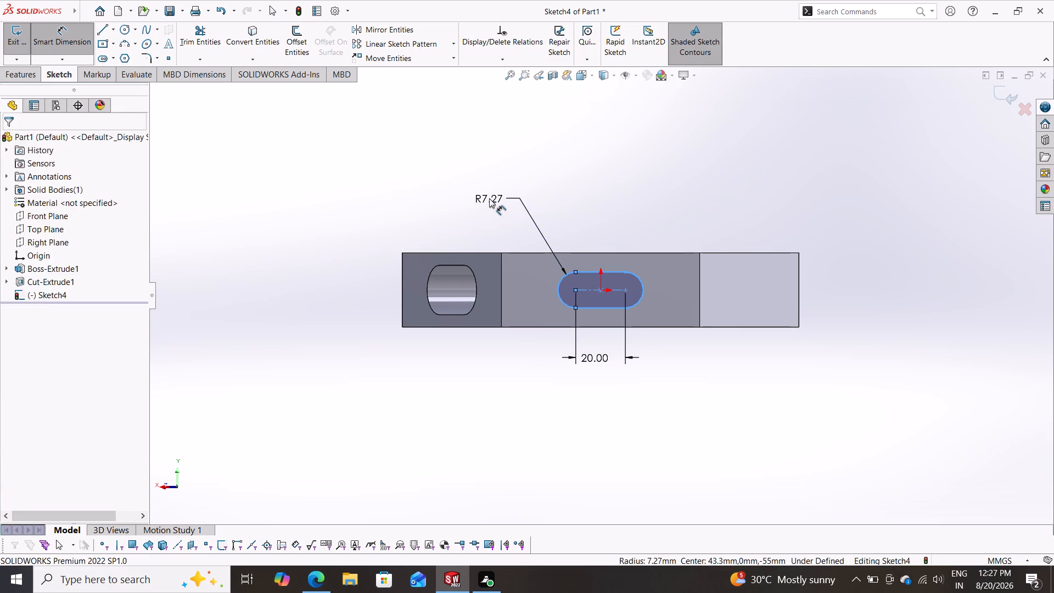
text(10)
key(Return)
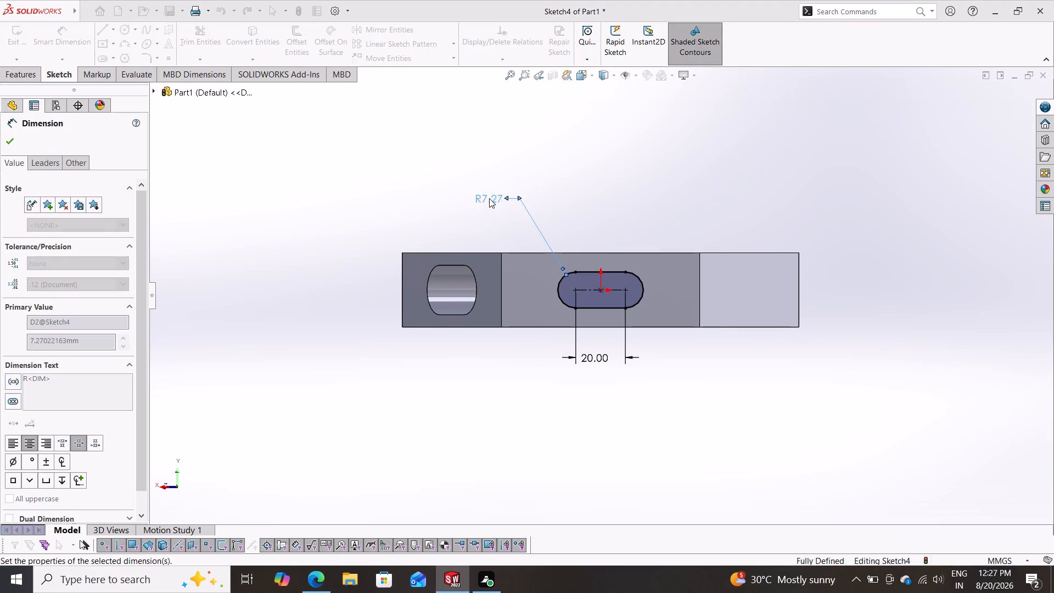
click(14, 141)
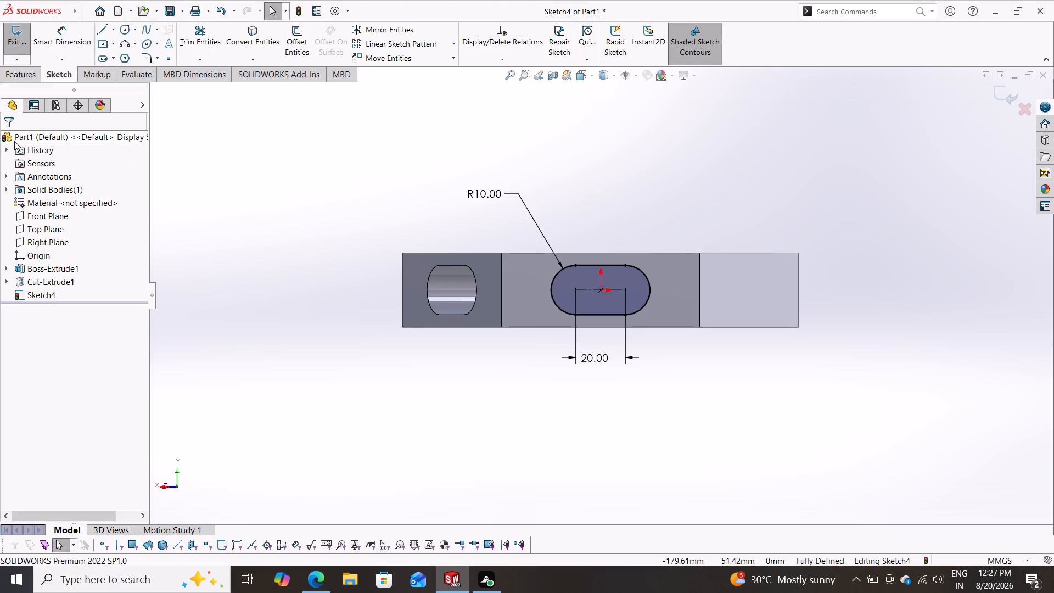
Cut the second slot profile through the entire hexagonal body with an Extruded Cut set to Through All.
click(12, 72)
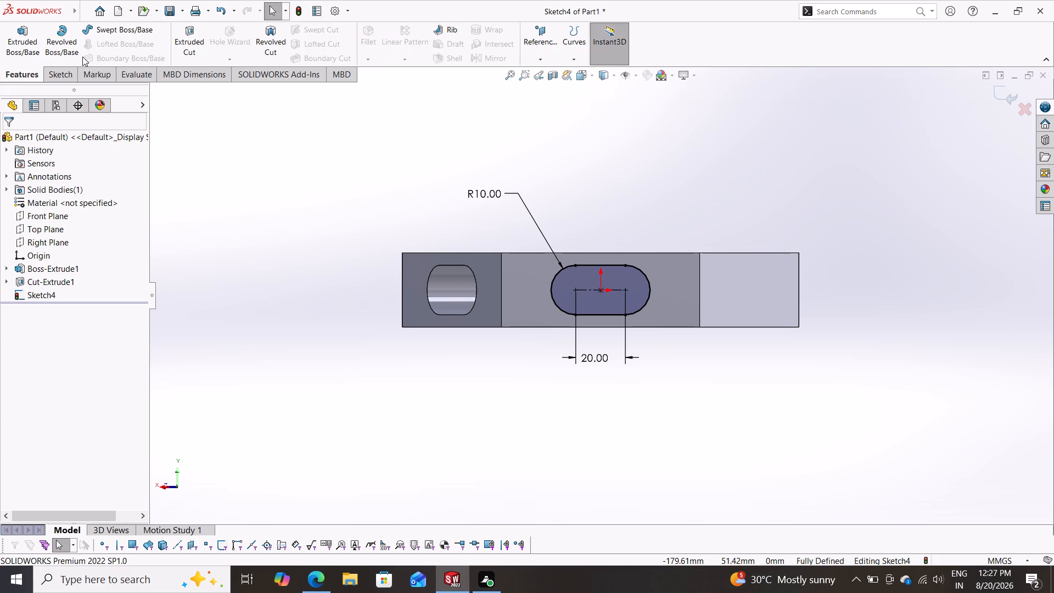
click(195, 37)
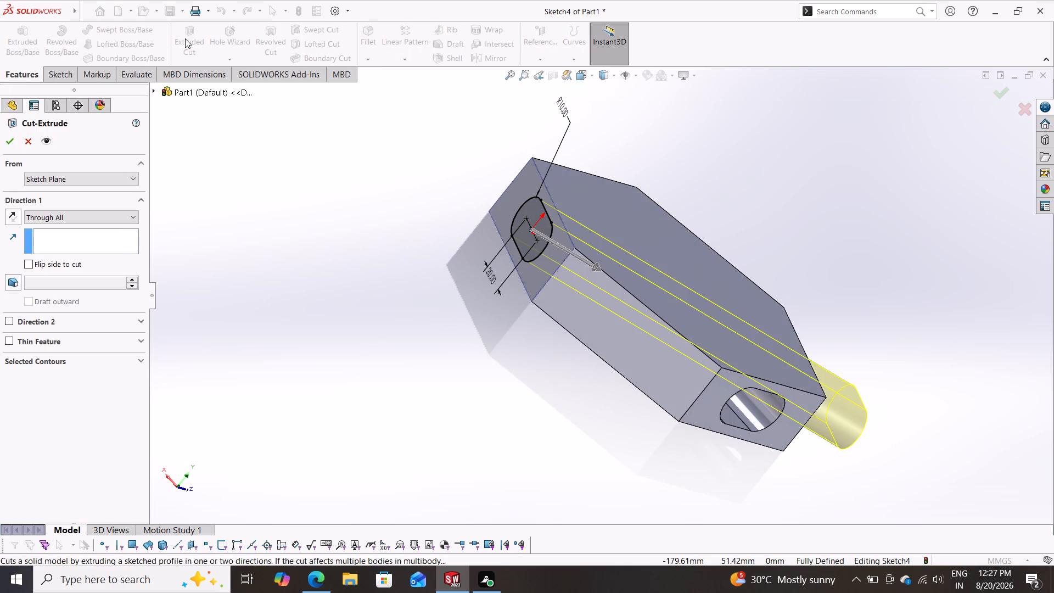
click(3, 138)
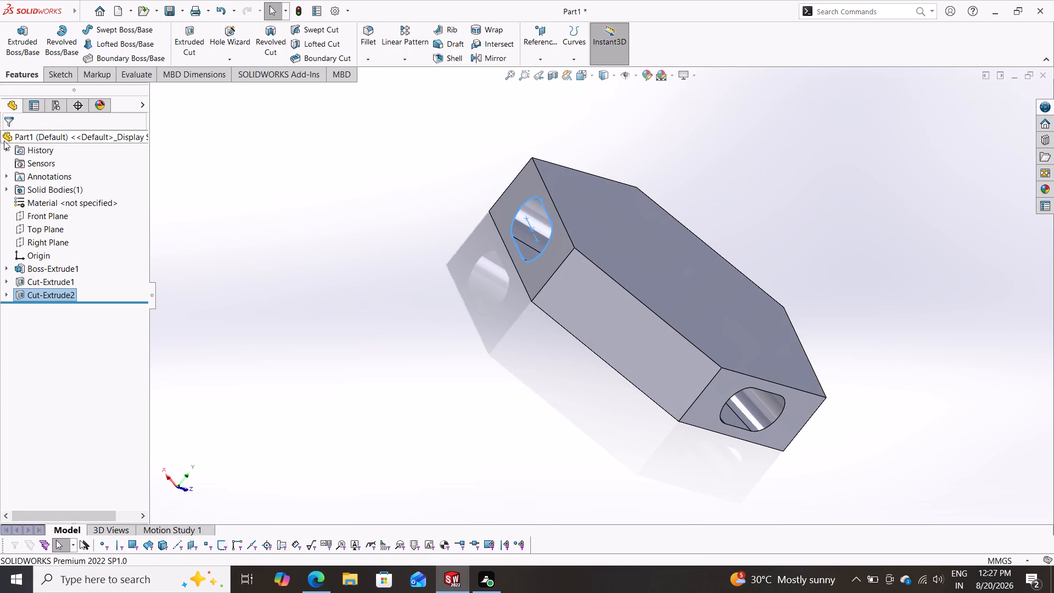
On the uncut side face between the two slotted faces, sketch an origin-centred horizontal slot about 45 mm between centres and 12 mm wide.
middle_drag(377, 326, 440, 400)
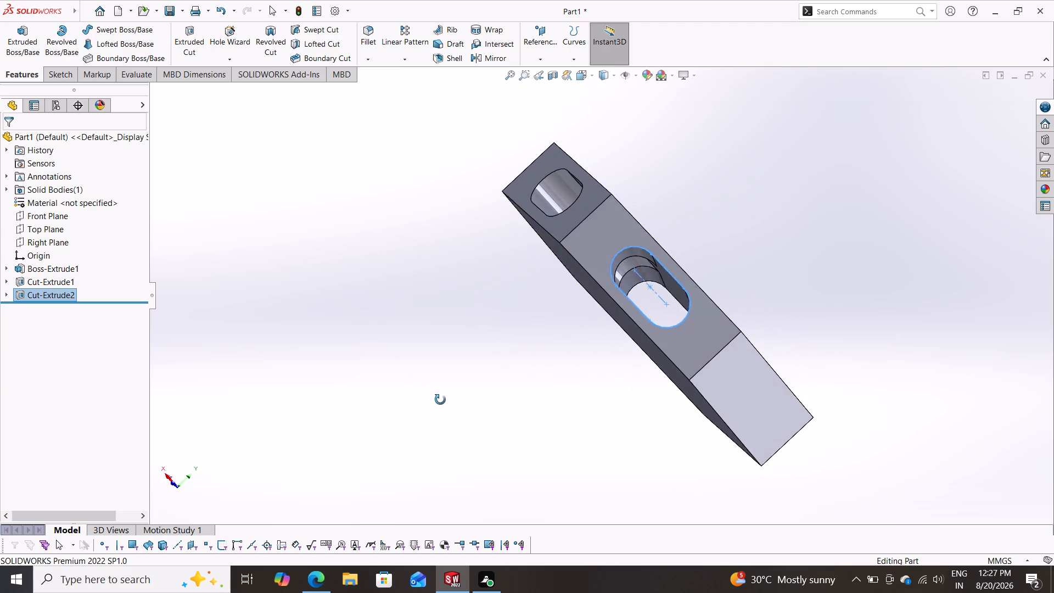
middle_drag(440, 400, 447, 421)
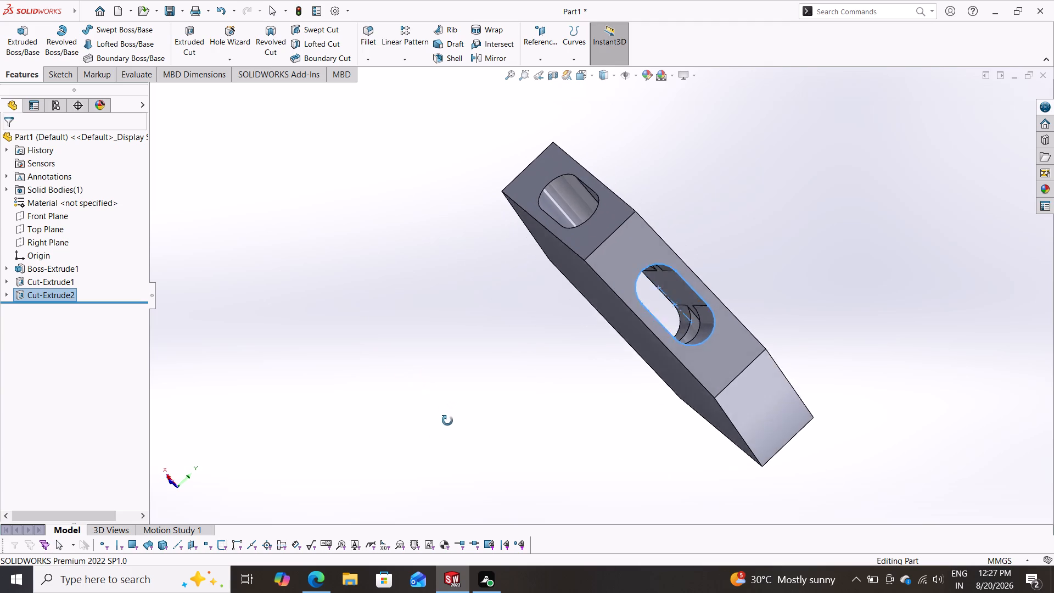
middle_drag(447, 421, 400, 400)
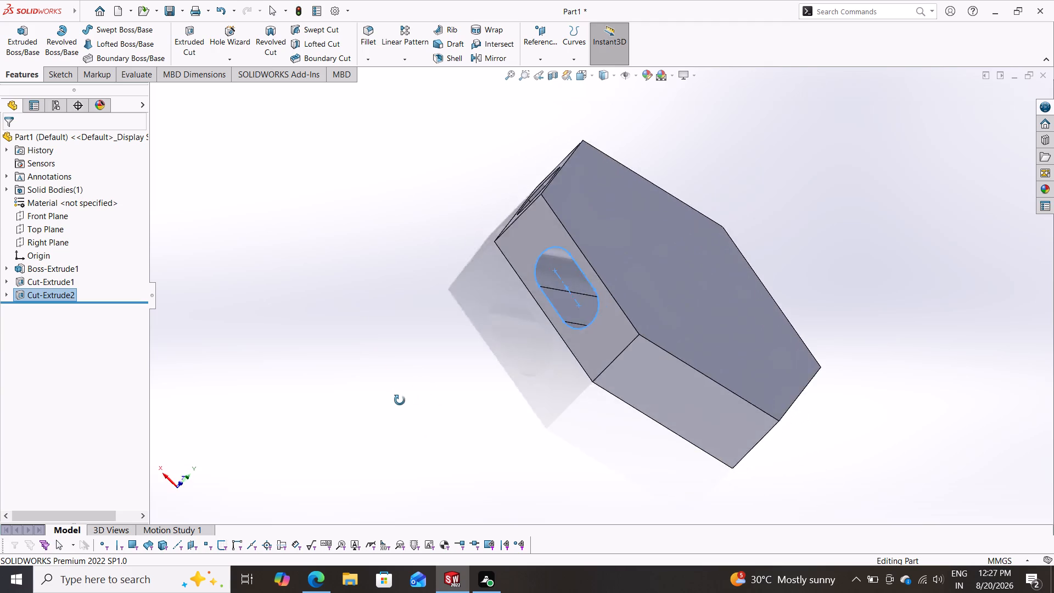
middle_drag(400, 400, 376, 363)
click(613, 368)
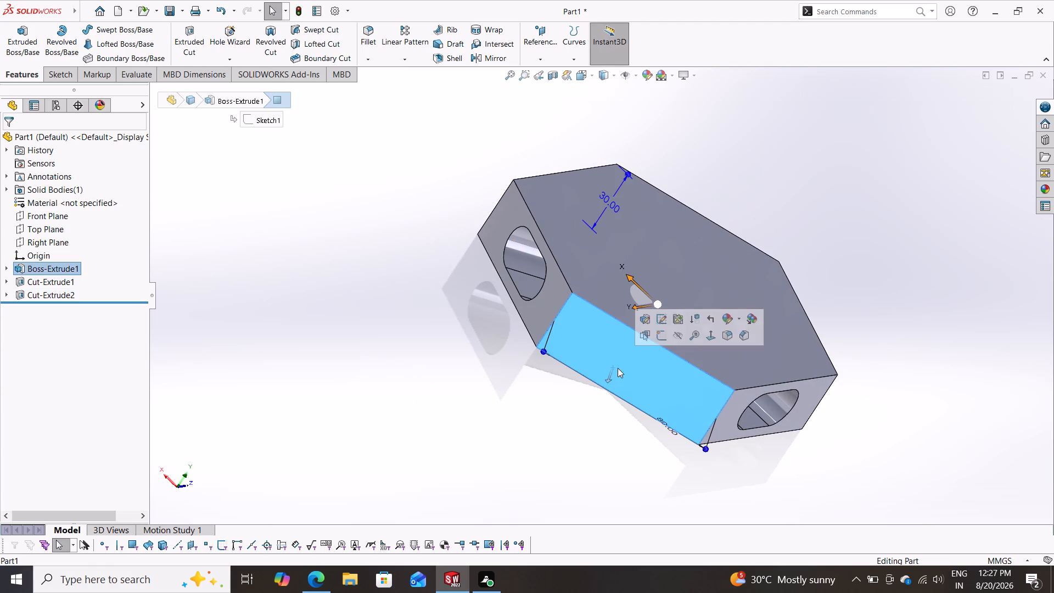
click(664, 332)
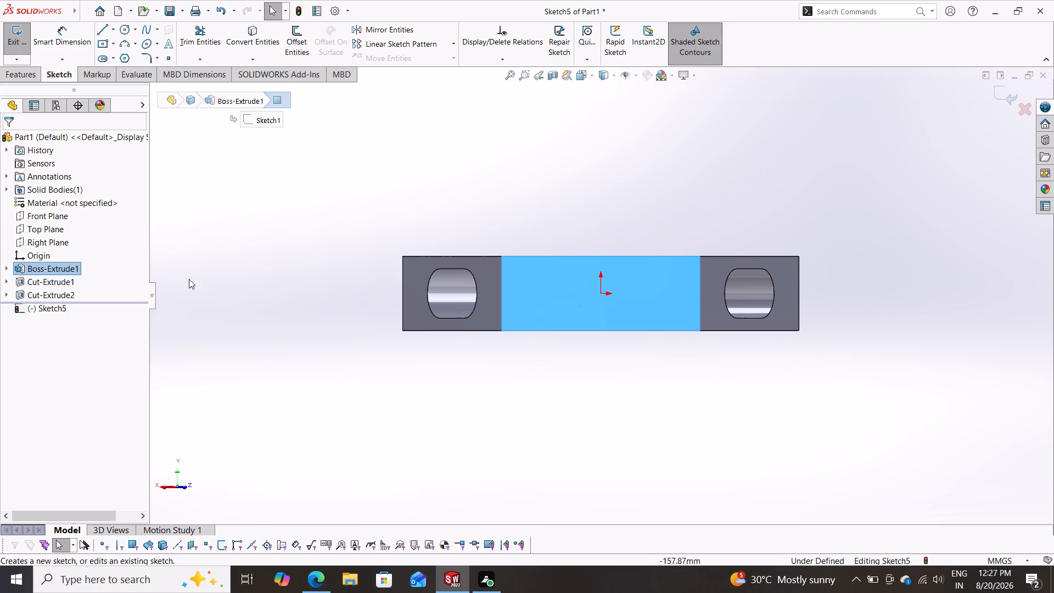
click(116, 54)
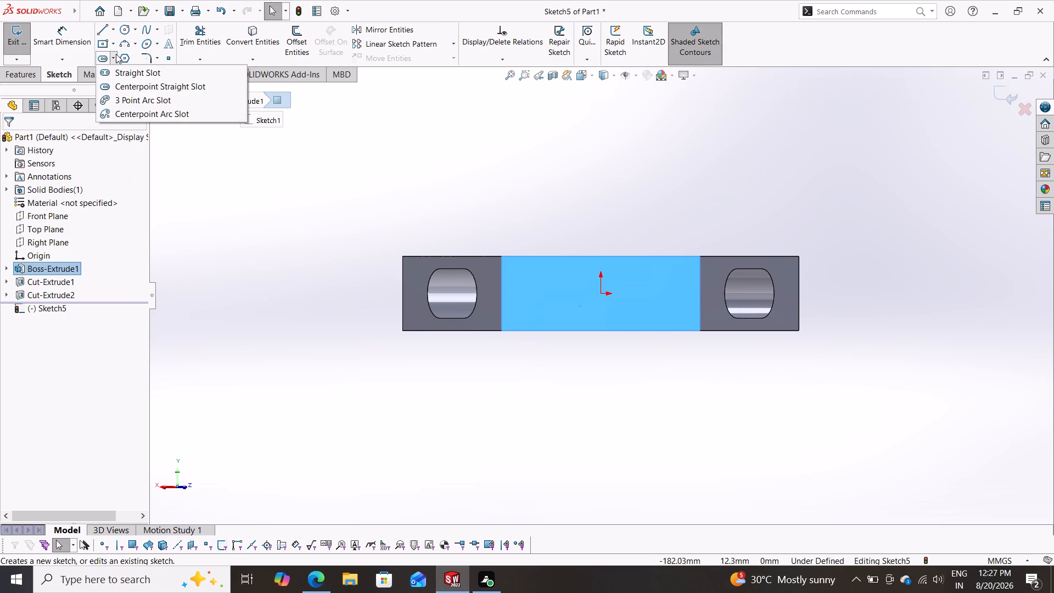
click(126, 83)
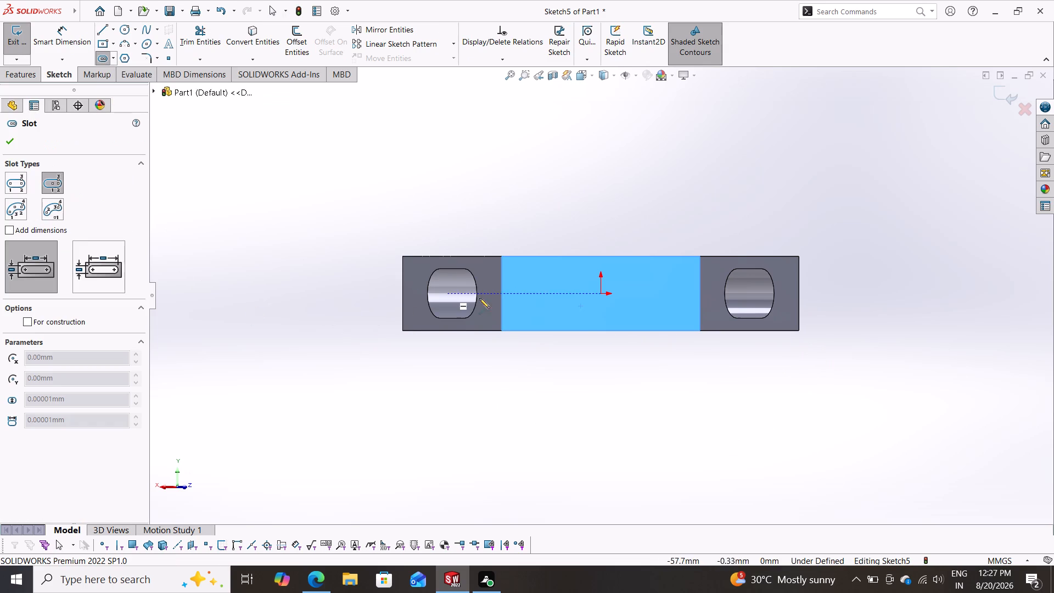
click(602, 294)
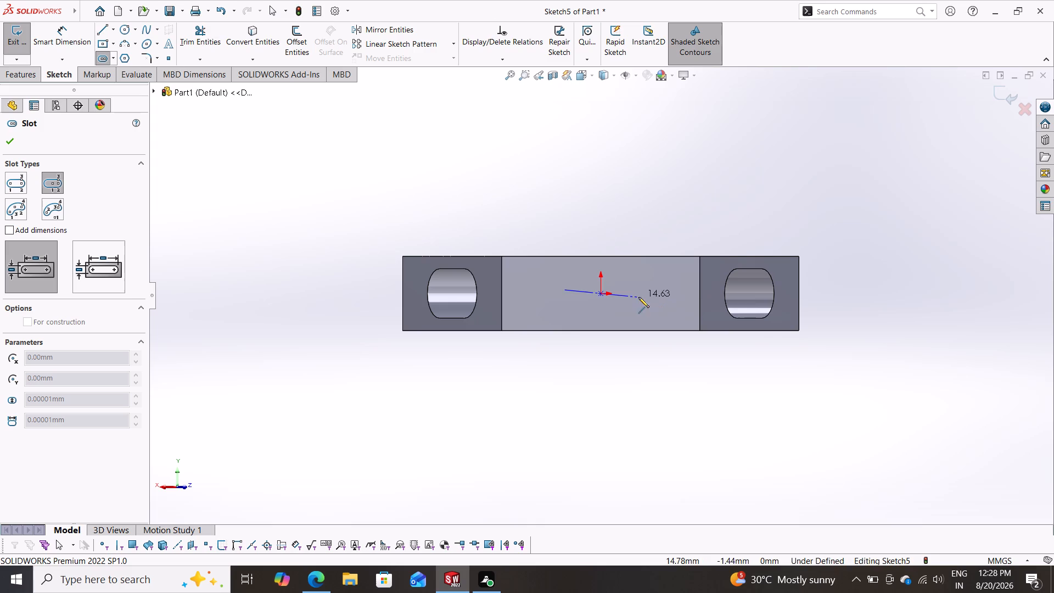
click(657, 292)
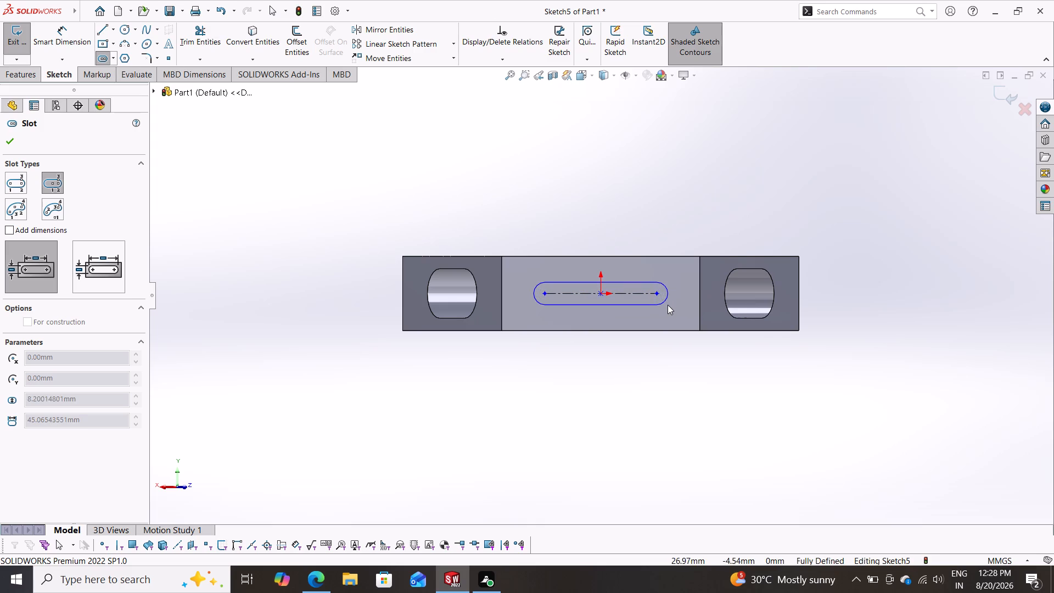
click(670, 309)
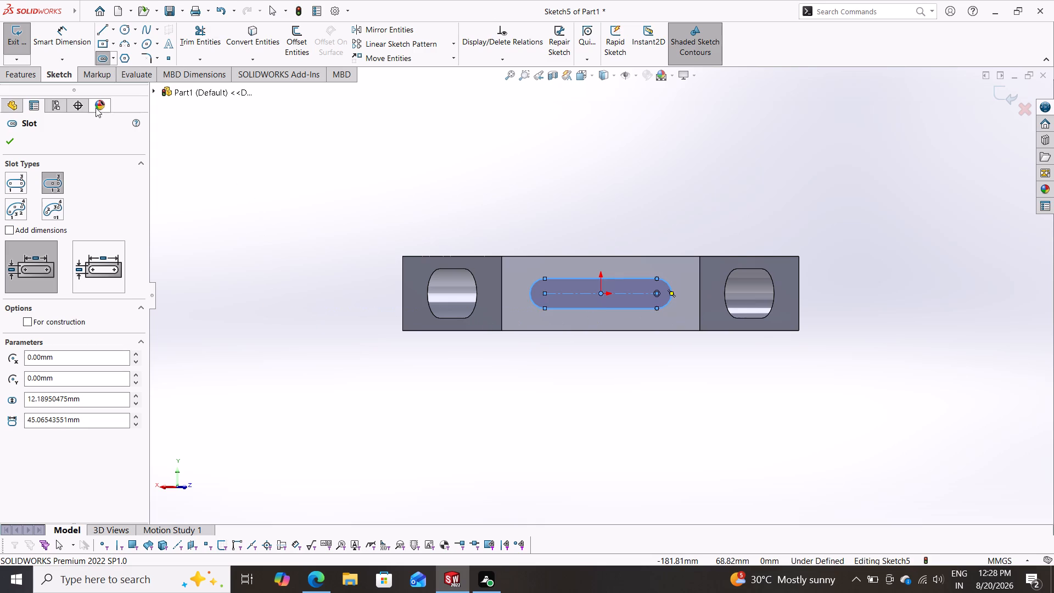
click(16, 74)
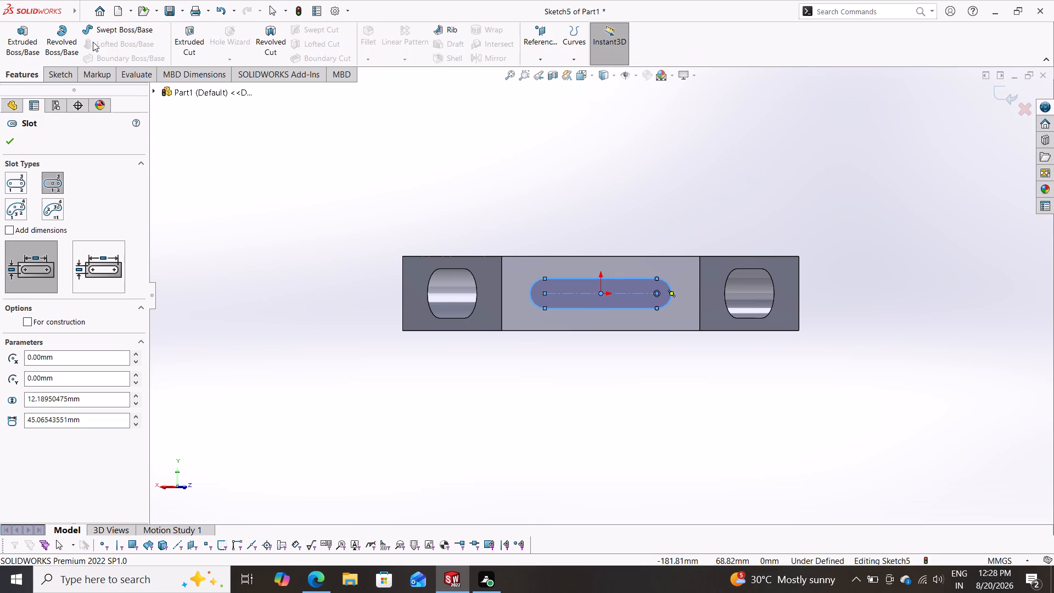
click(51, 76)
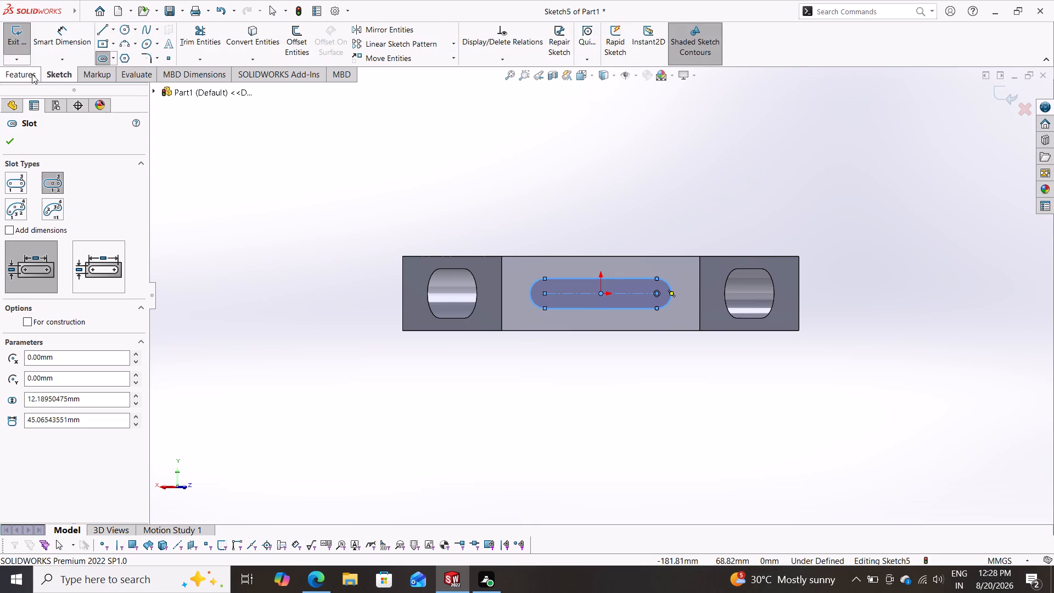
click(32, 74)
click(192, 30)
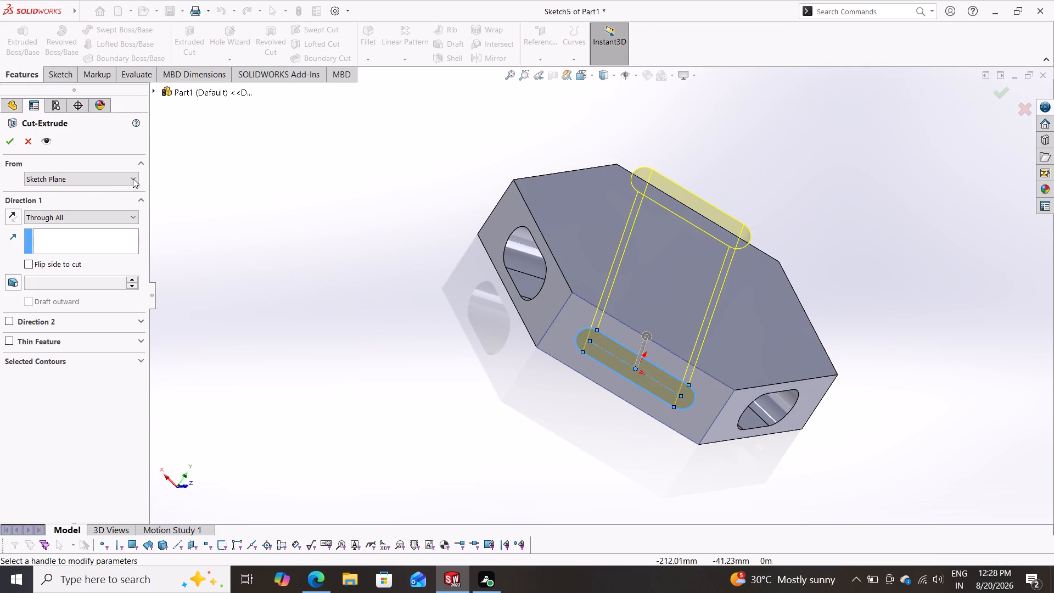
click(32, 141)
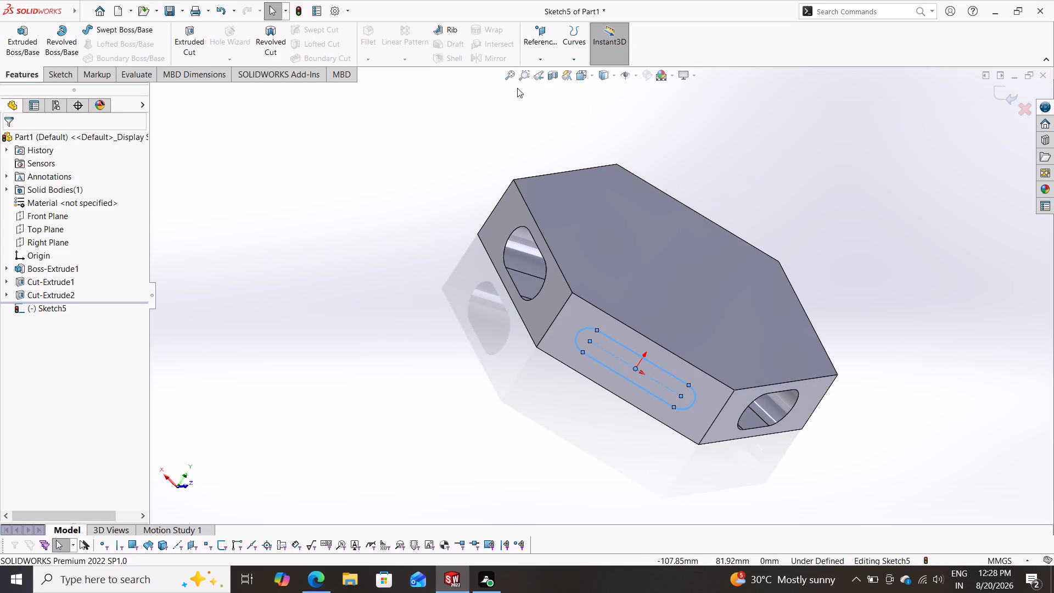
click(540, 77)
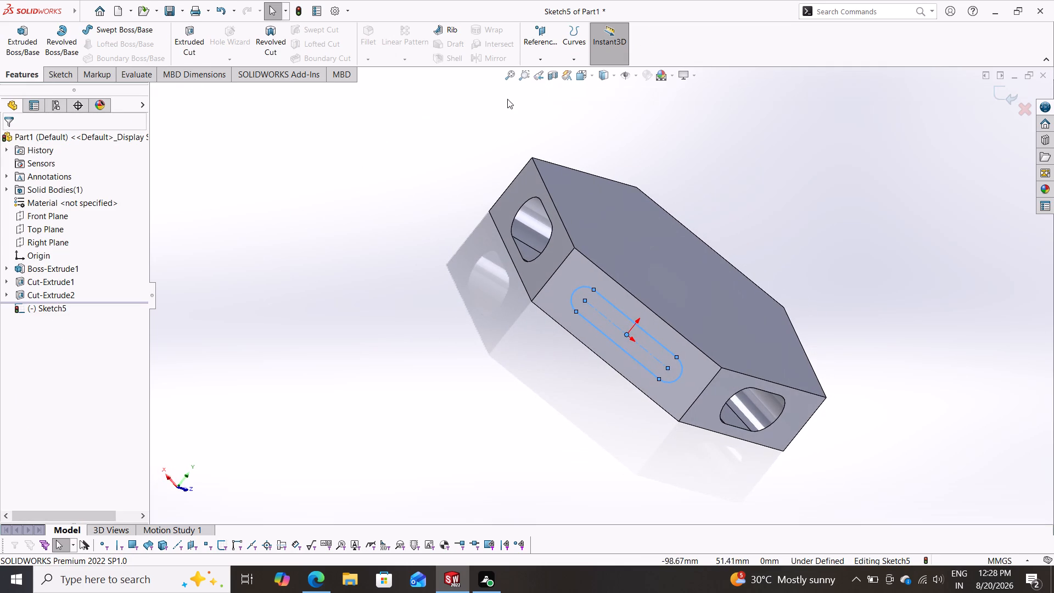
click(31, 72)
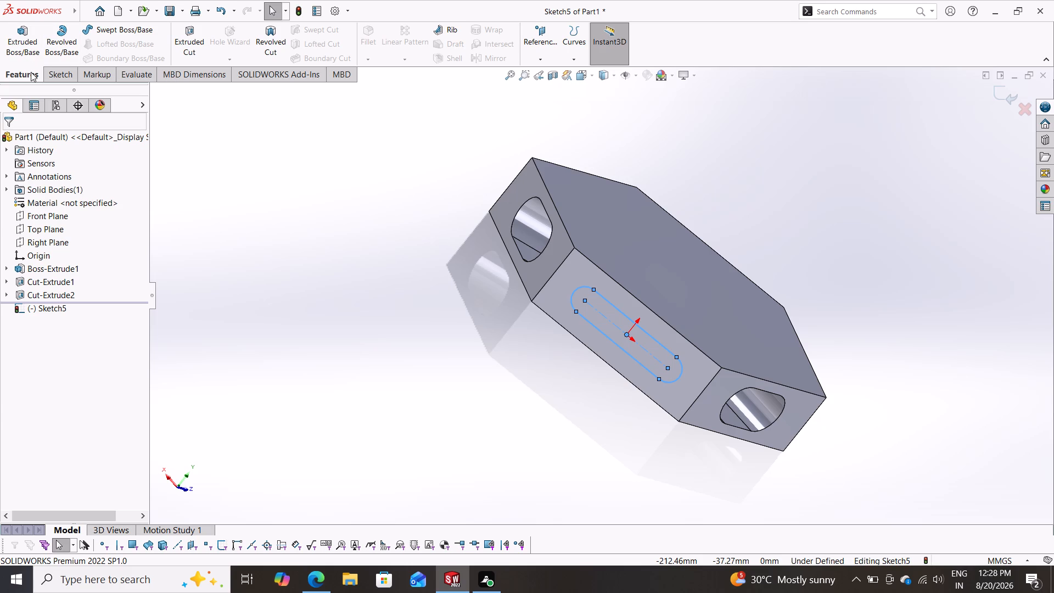
Dimension the new side face slot with a 20 mm centre-to-centre distance and a 10 mm end radius.
click(53, 73)
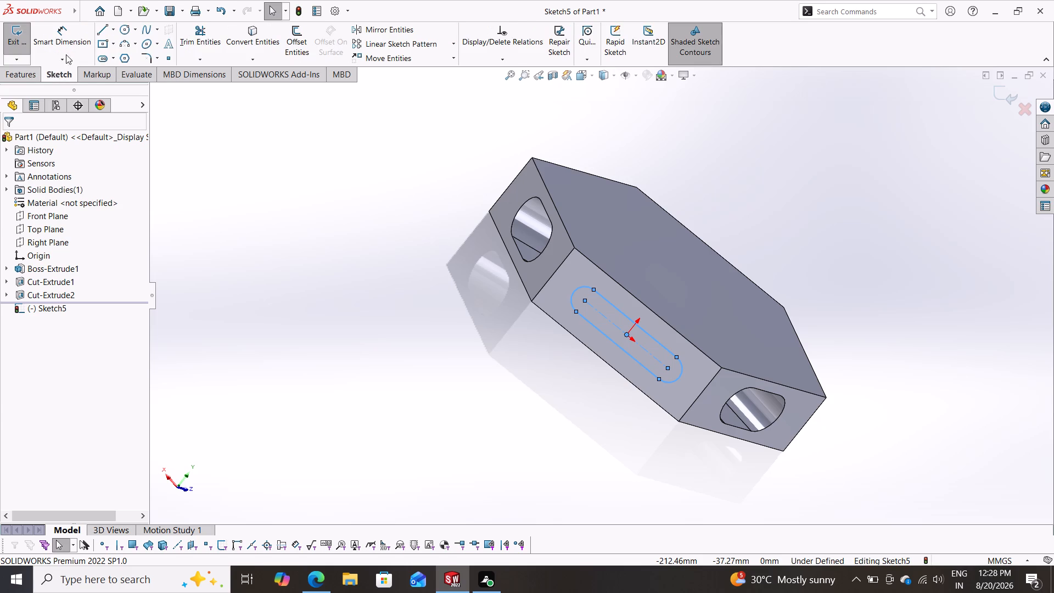
click(70, 43)
click(586, 302)
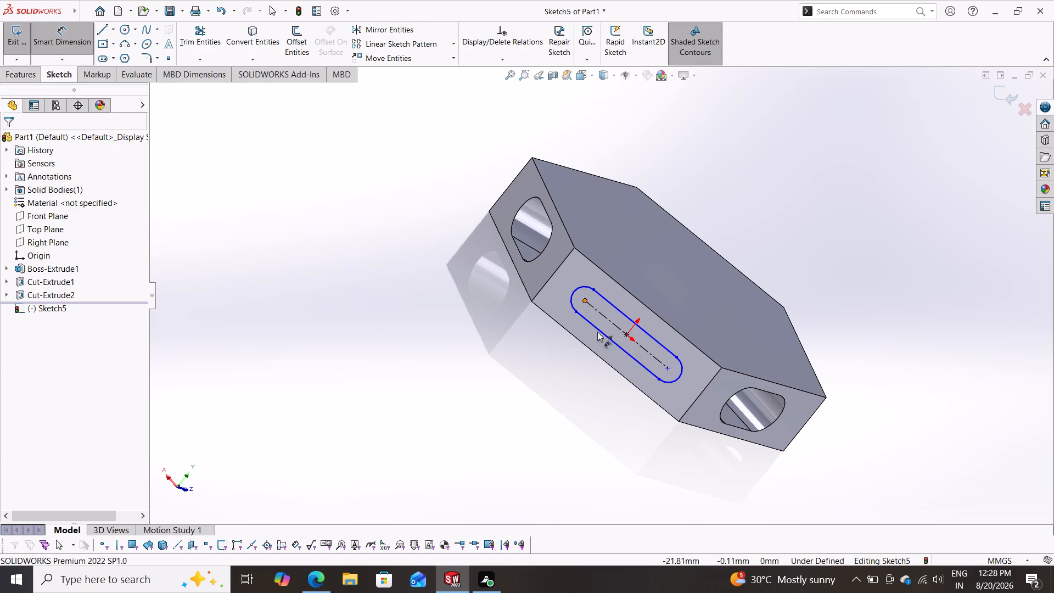
click(670, 367)
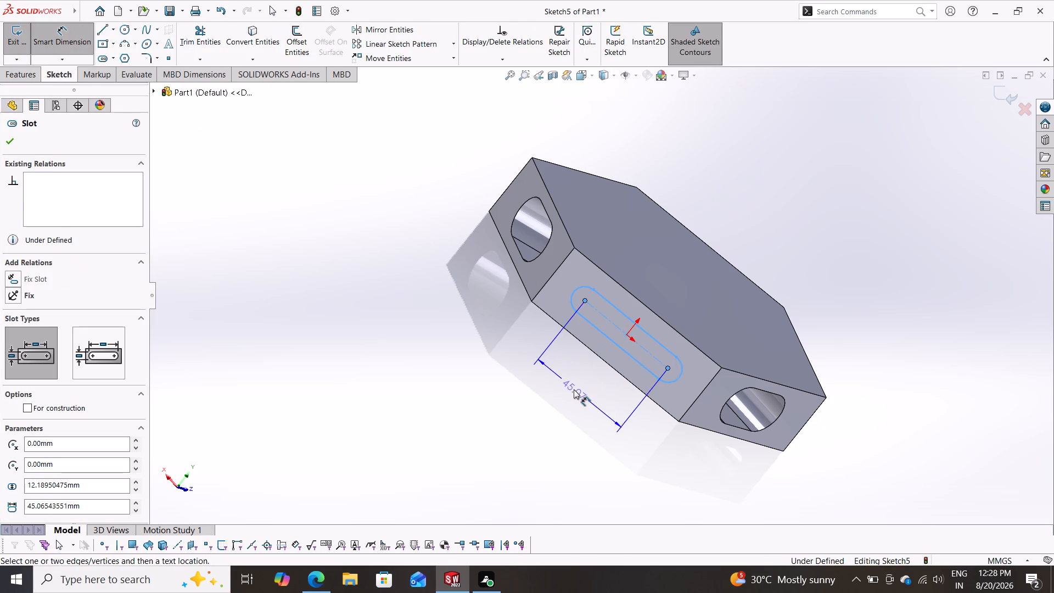
click(574, 389)
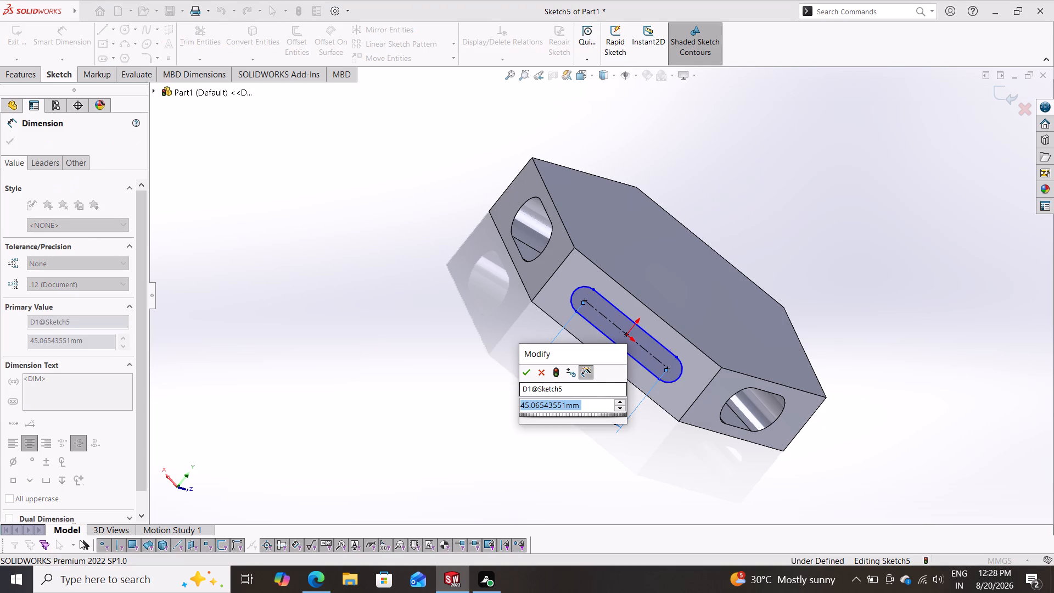
text(20)
key(Return)
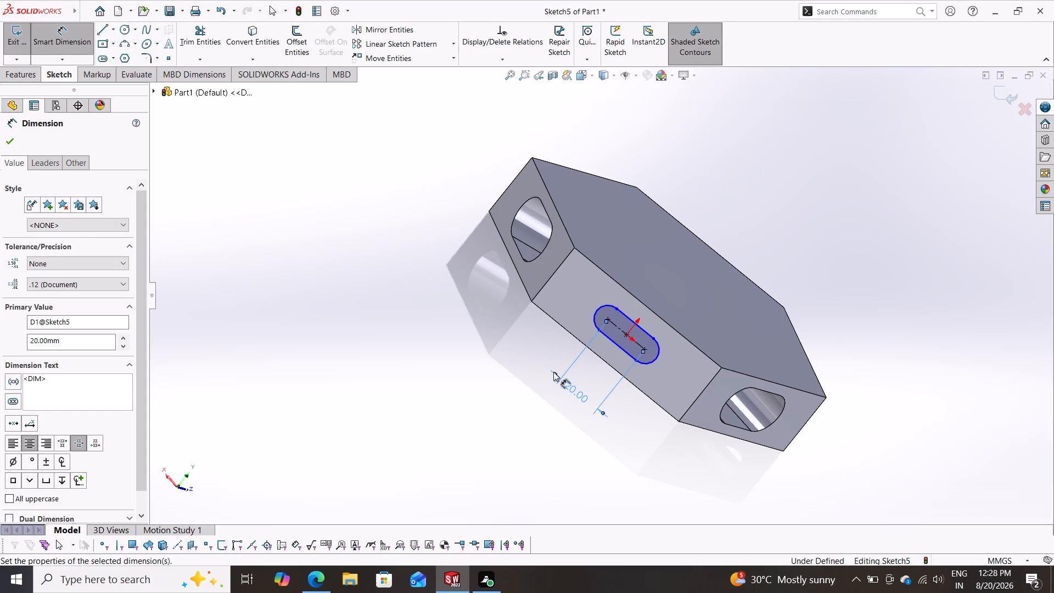
click(597, 311)
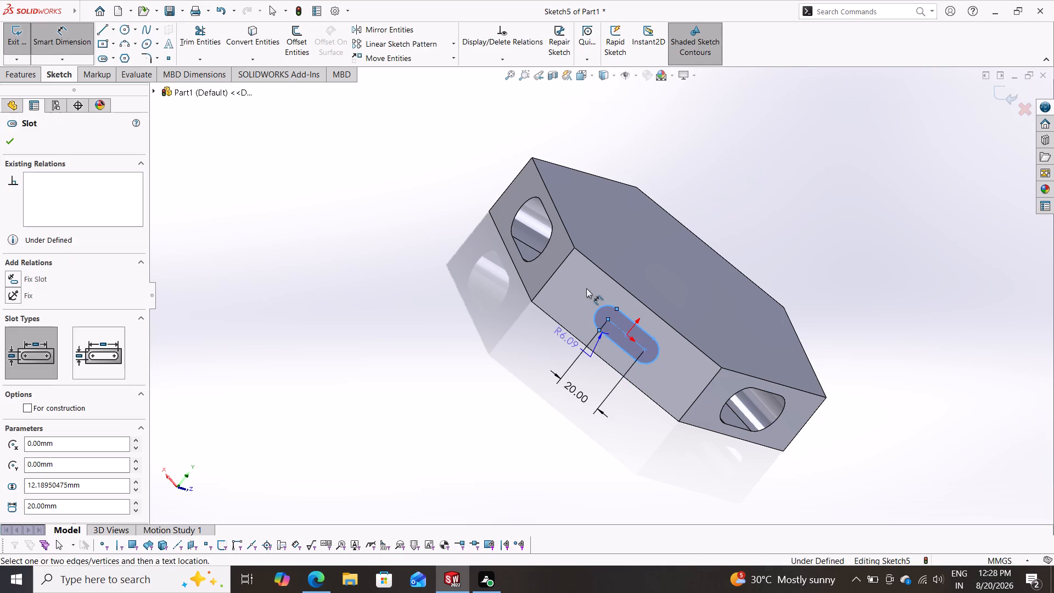
click(583, 281)
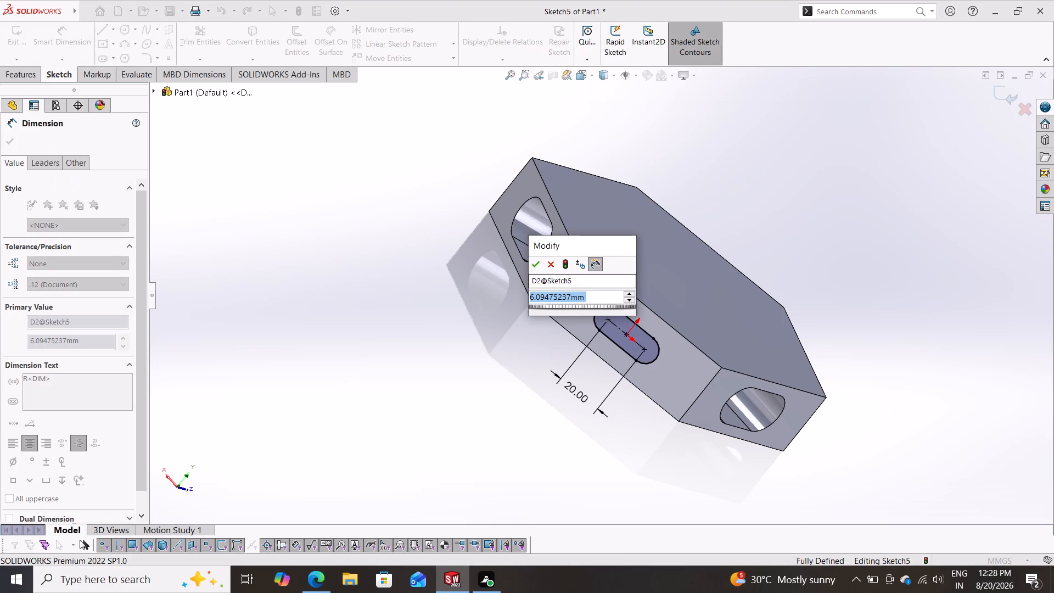
text(10)
key(Return)
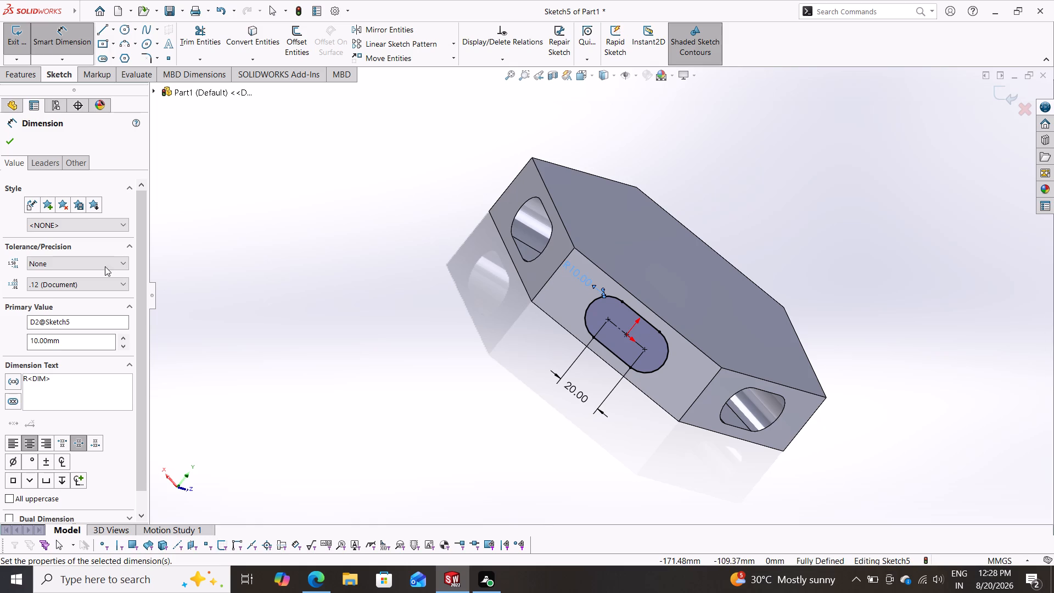
Cut the third slot profile through the entire hexagonal body with an Extruded Cut set to Through All.
click(32, 78)
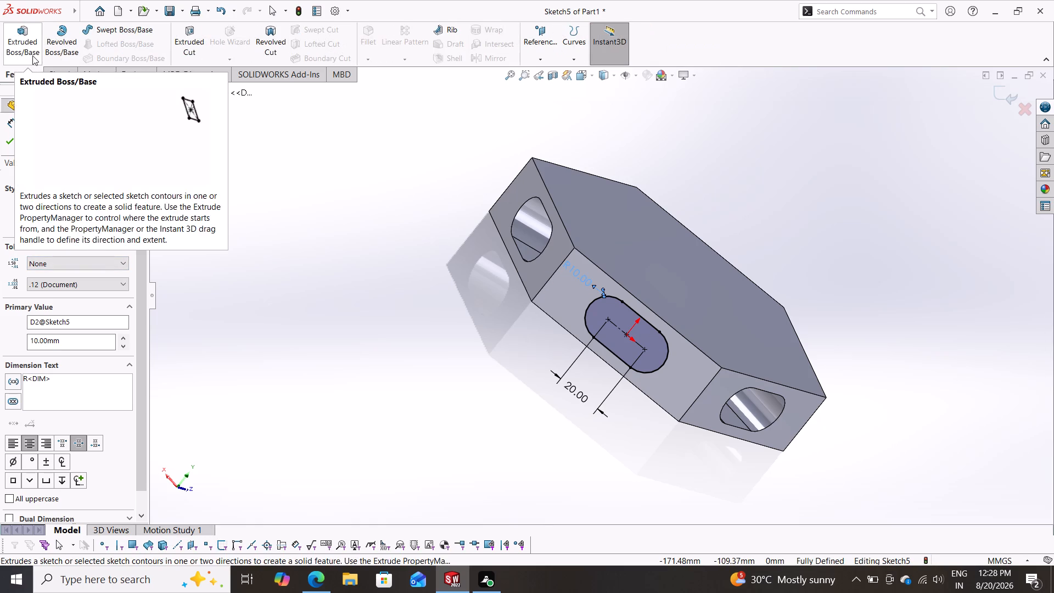
click(189, 36)
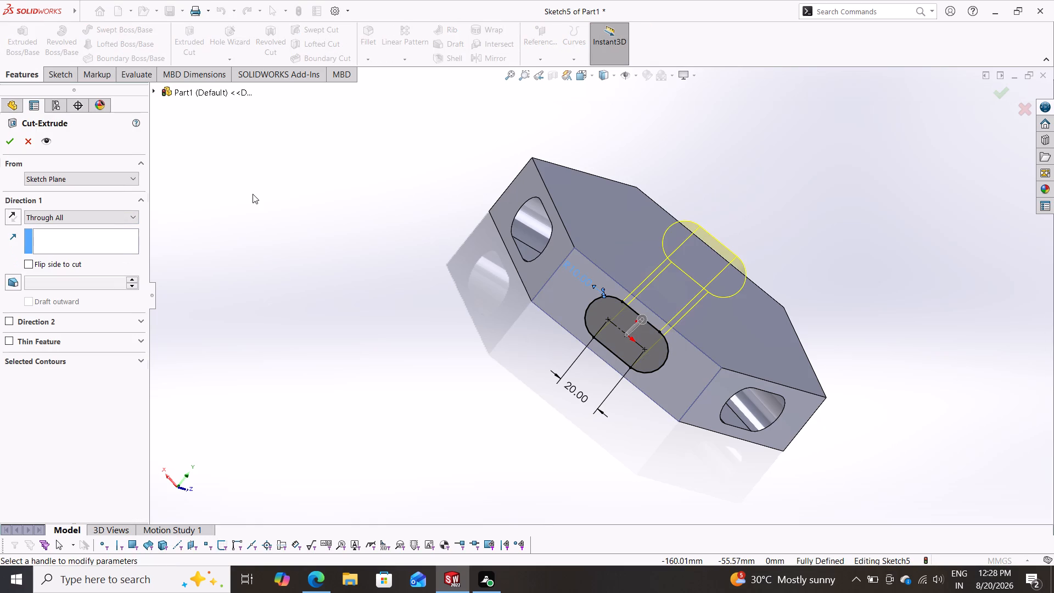
click(15, 143)
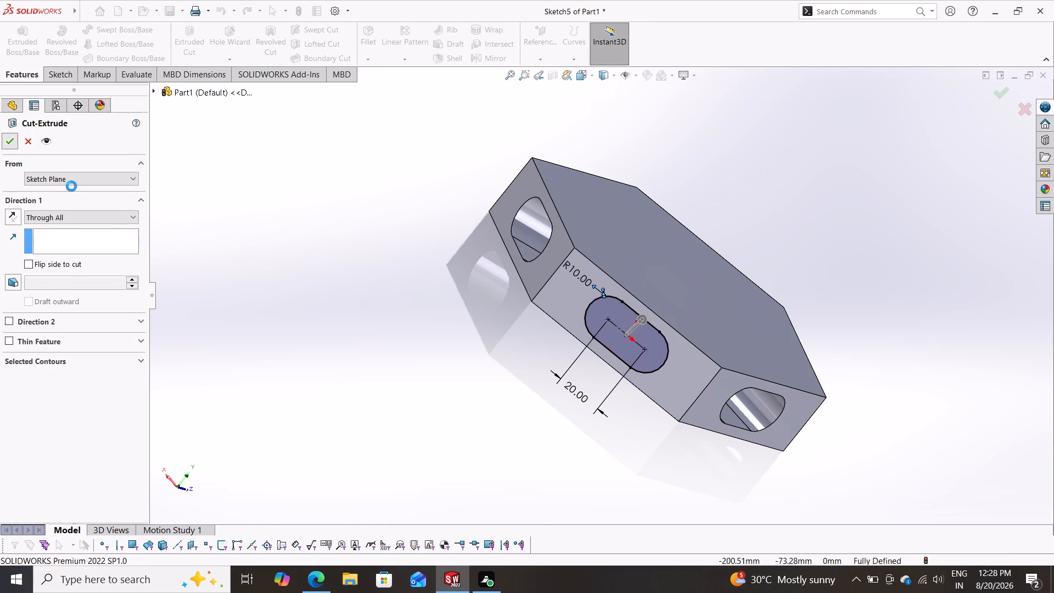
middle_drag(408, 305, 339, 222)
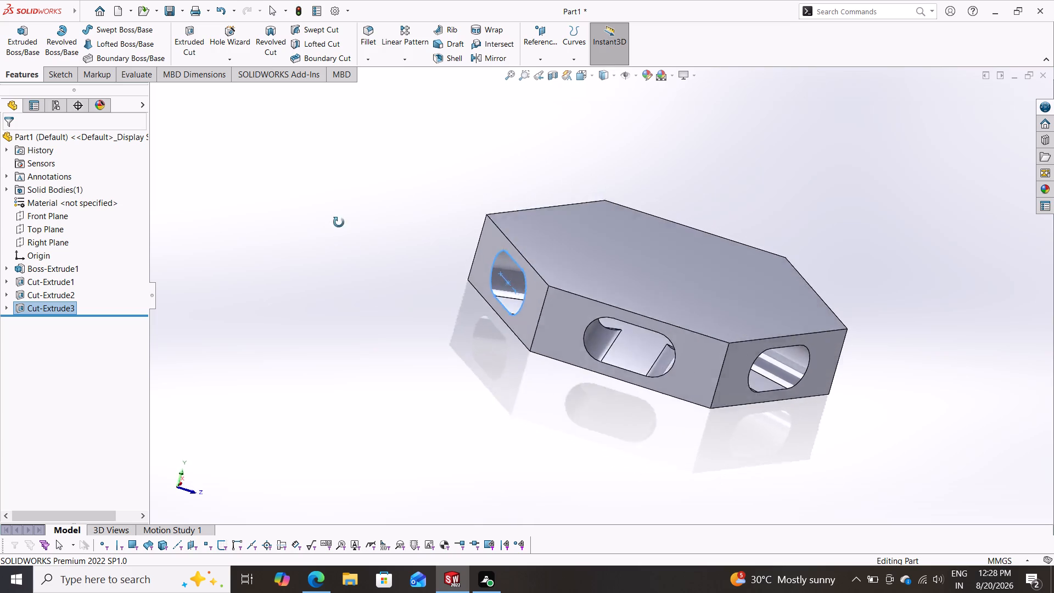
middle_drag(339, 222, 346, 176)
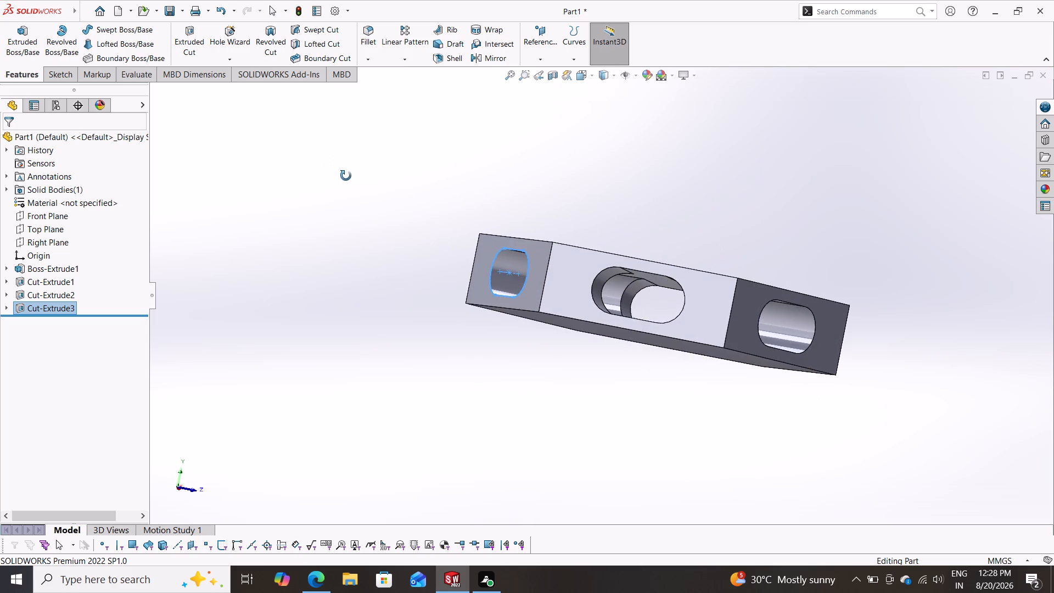
On the large top hexagonal face, sketch an origin-centred six-sided polygon with an inscribed circle and sides about 58 mm long.
middle_drag(346, 176, 419, 253)
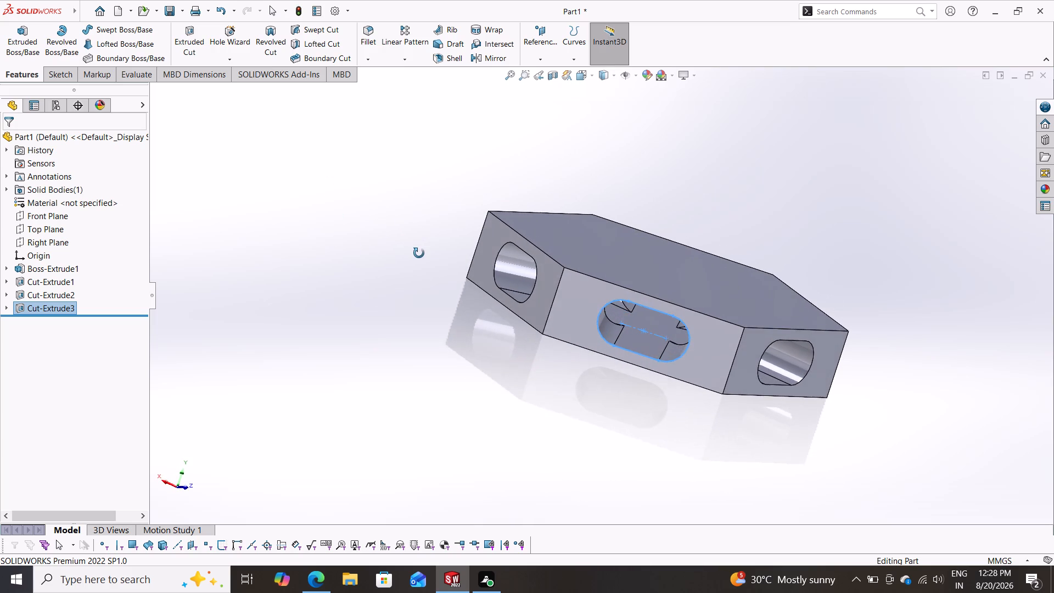
middle_drag(419, 253, 543, 360)
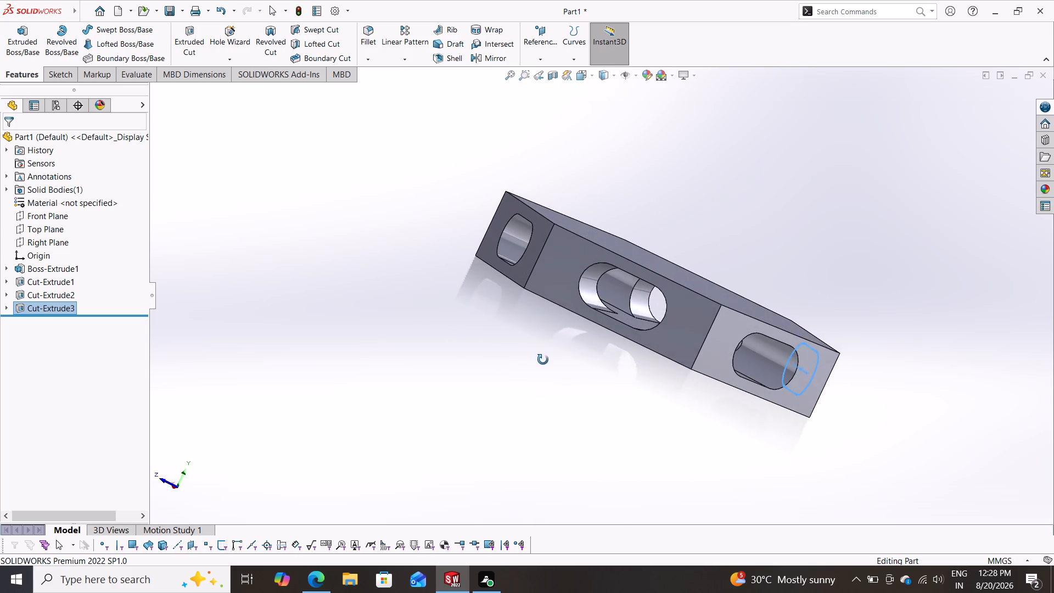
middle_drag(543, 360, 543, 360)
scroll(543, 360, up, 1)
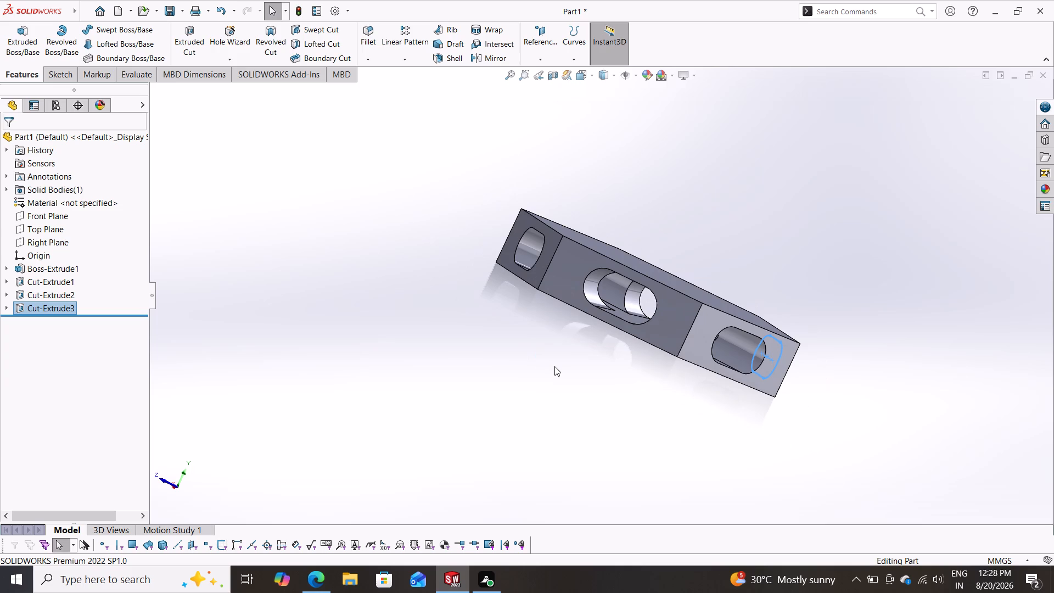
middle_drag(565, 356, 528, 467)
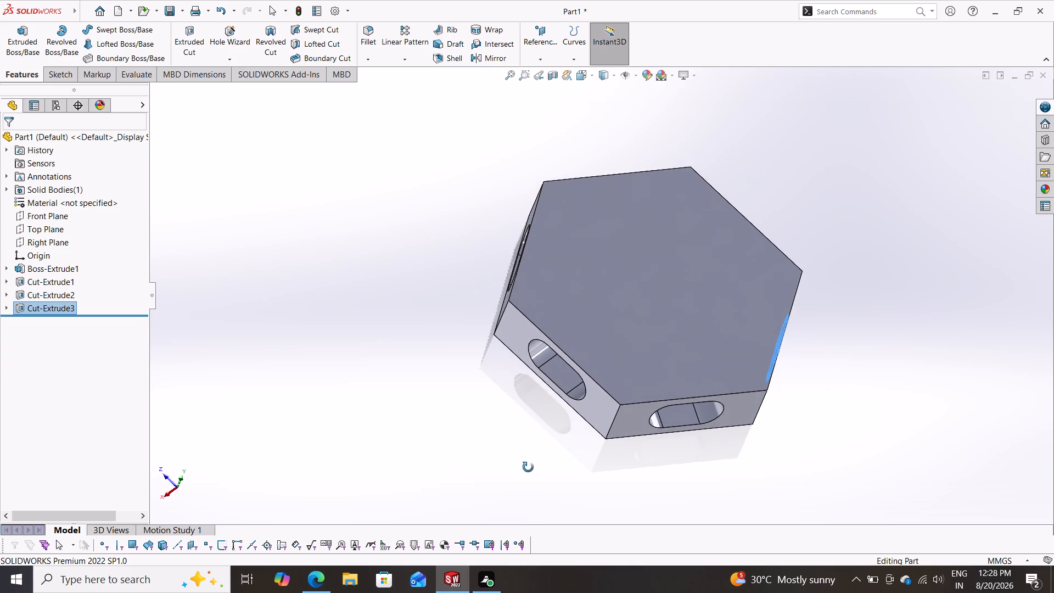
middle_drag(528, 467, 528, 466)
click(643, 305)
click(687, 273)
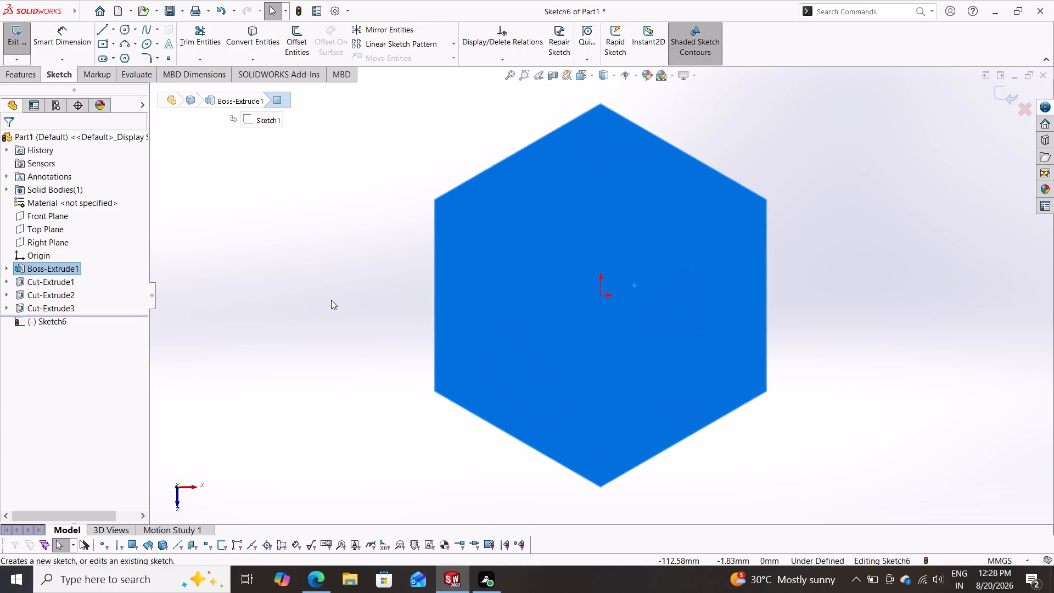
click(126, 58)
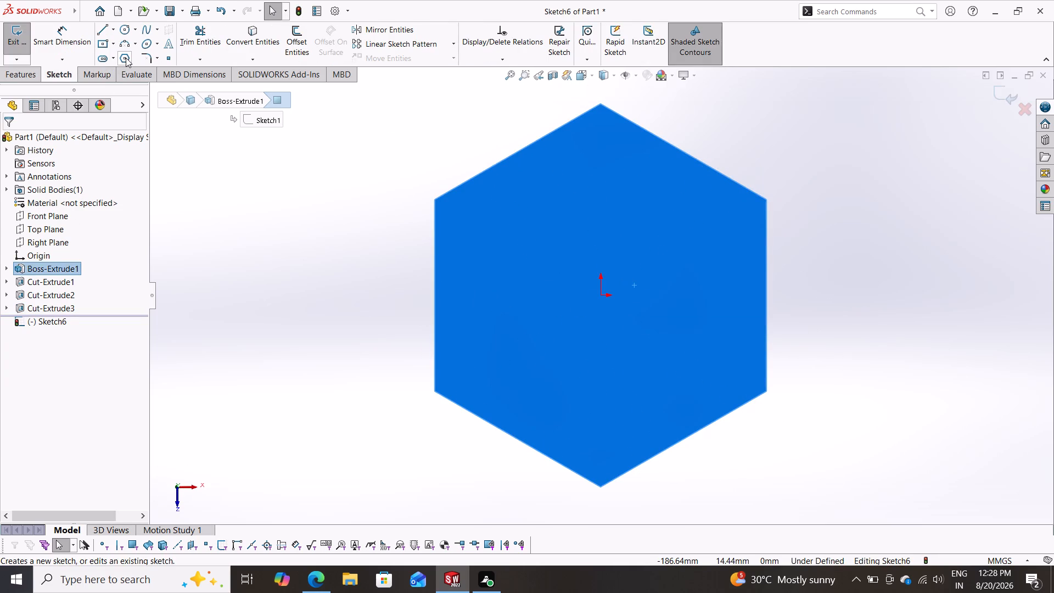
click(601, 293)
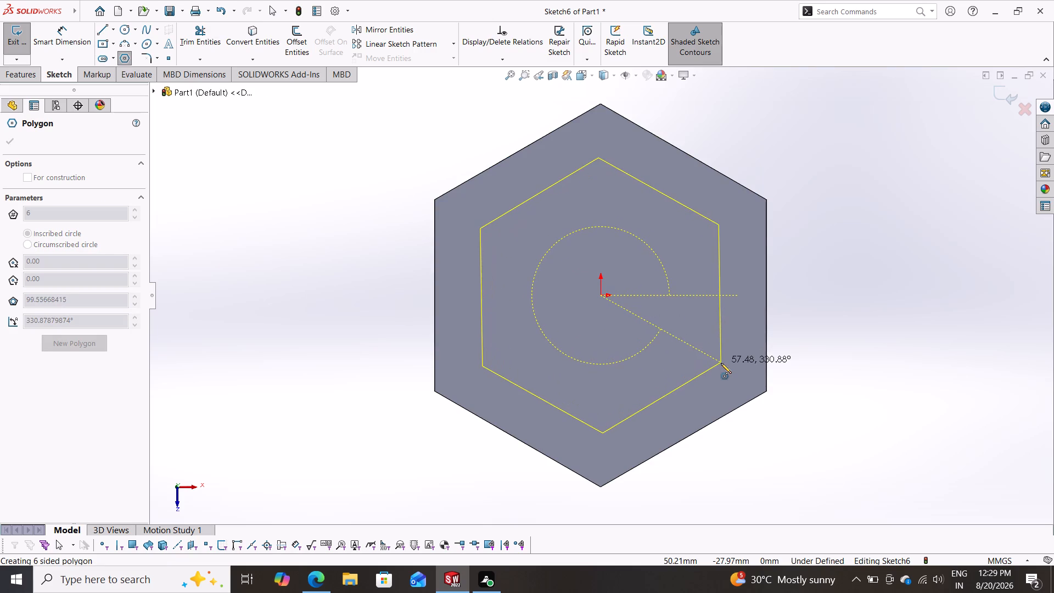
click(721, 363)
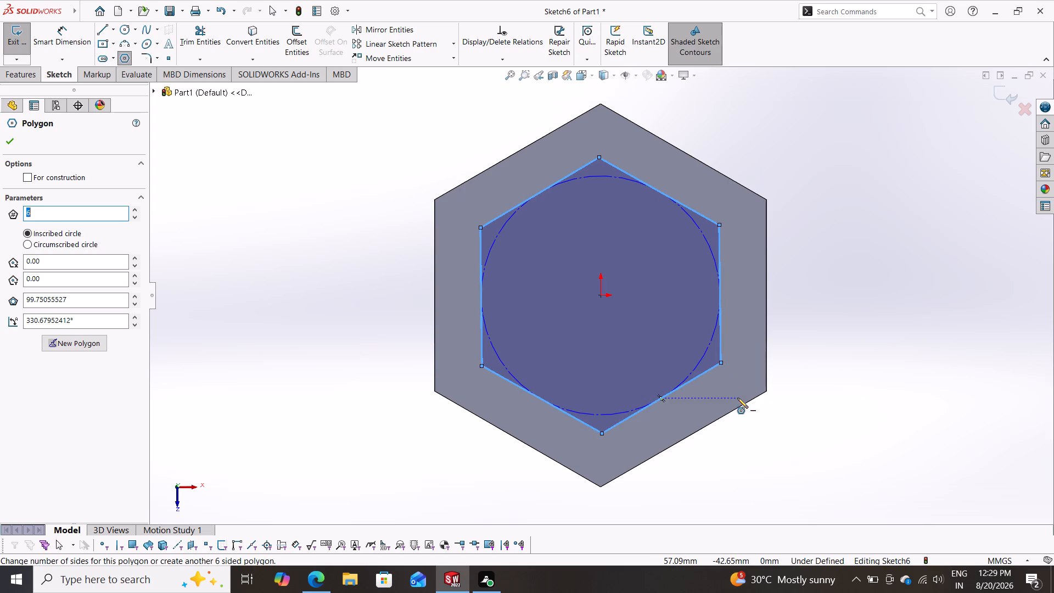
key(Escape)
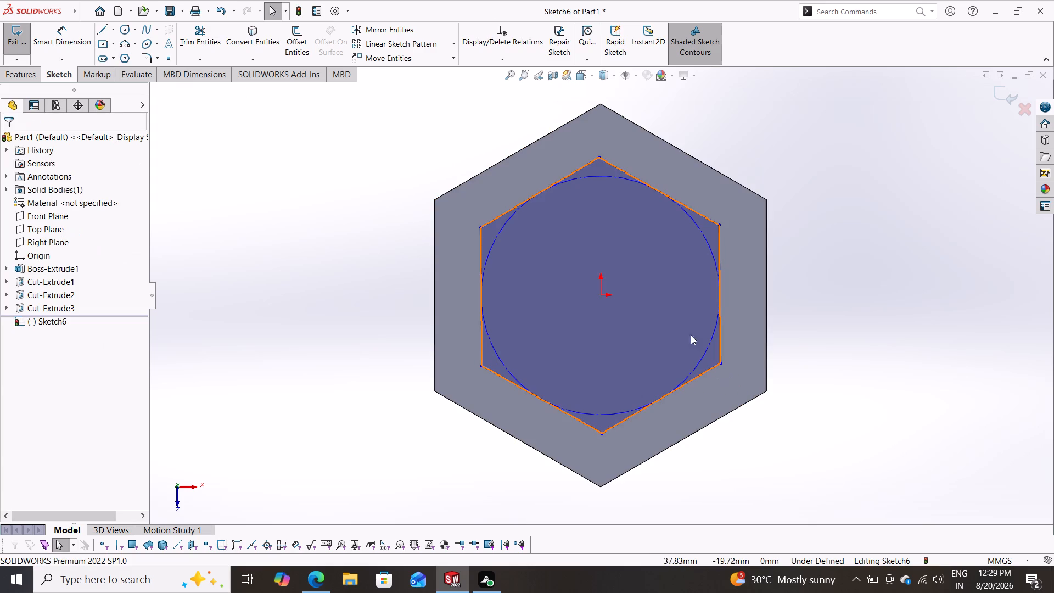
Add a Vertical relation to one upright side of the inner hexagon.
click(721, 256)
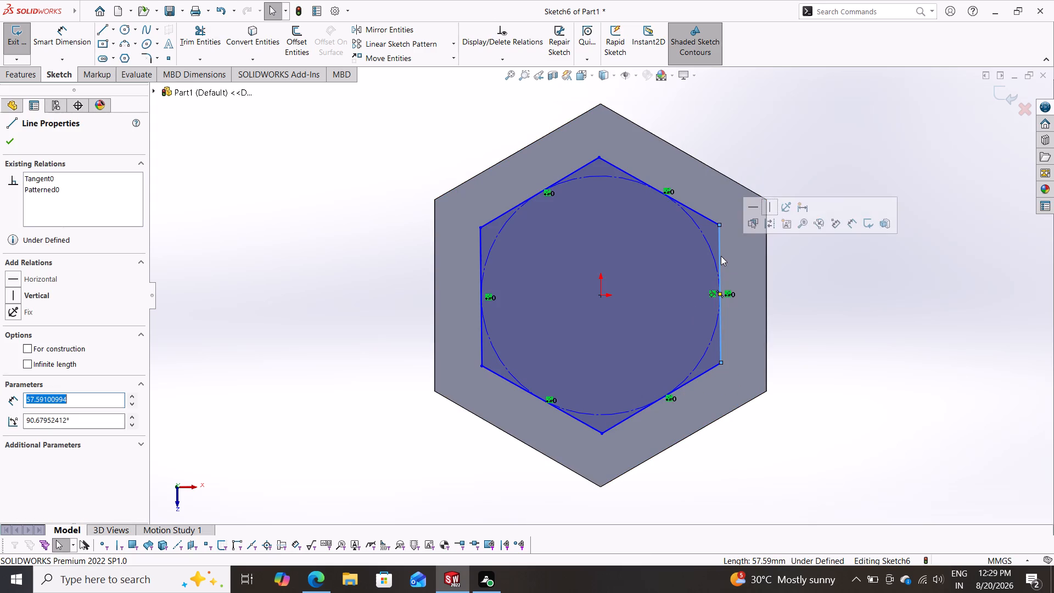
click(31, 300)
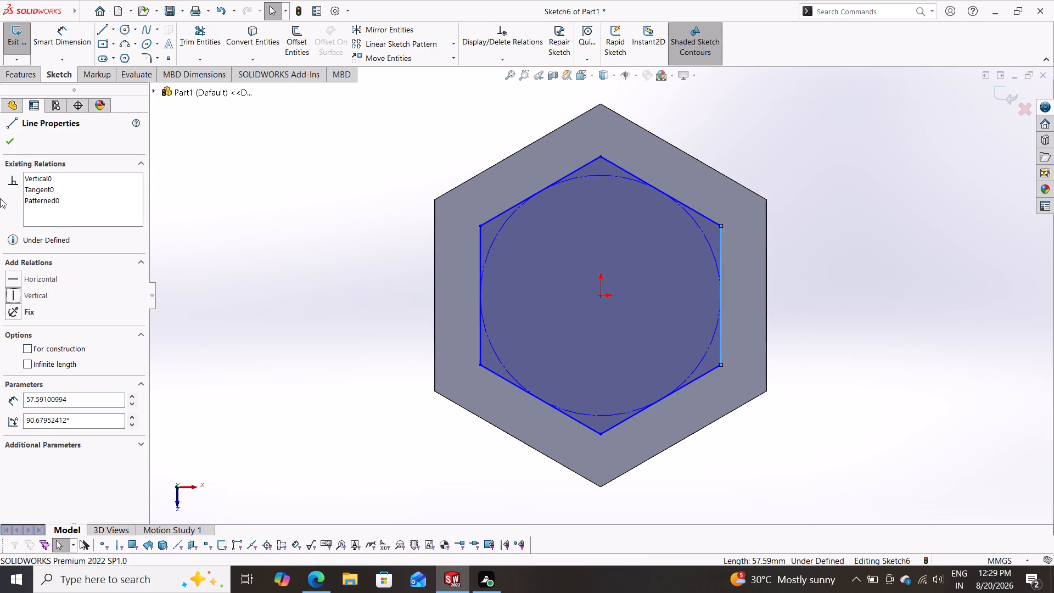
click(12, 139)
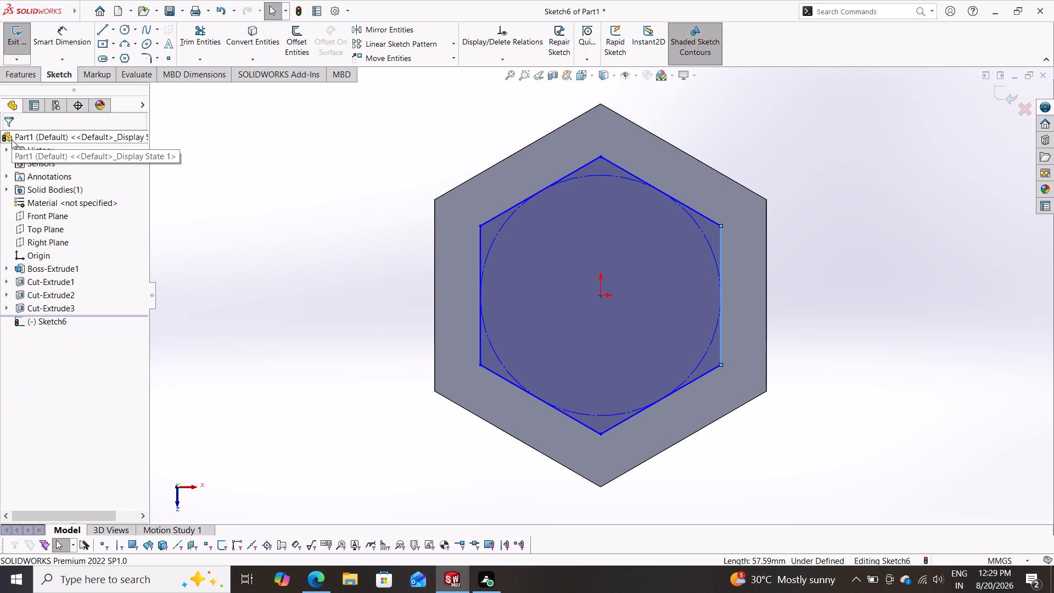
Dimension the inner hexagon's side length to 40 mm between two adjacent vertices.
click(63, 31)
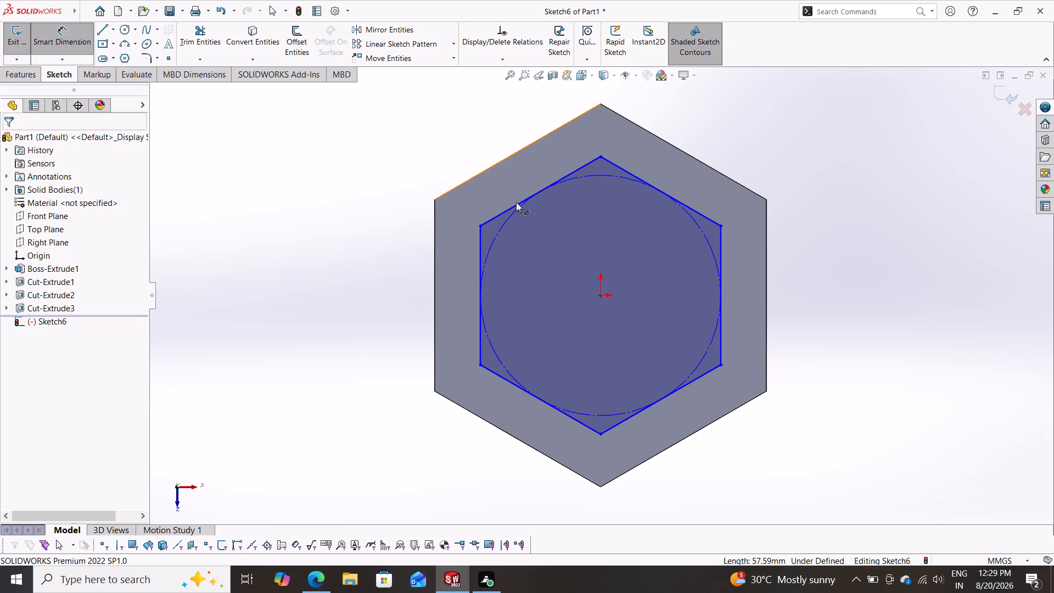
click(480, 223)
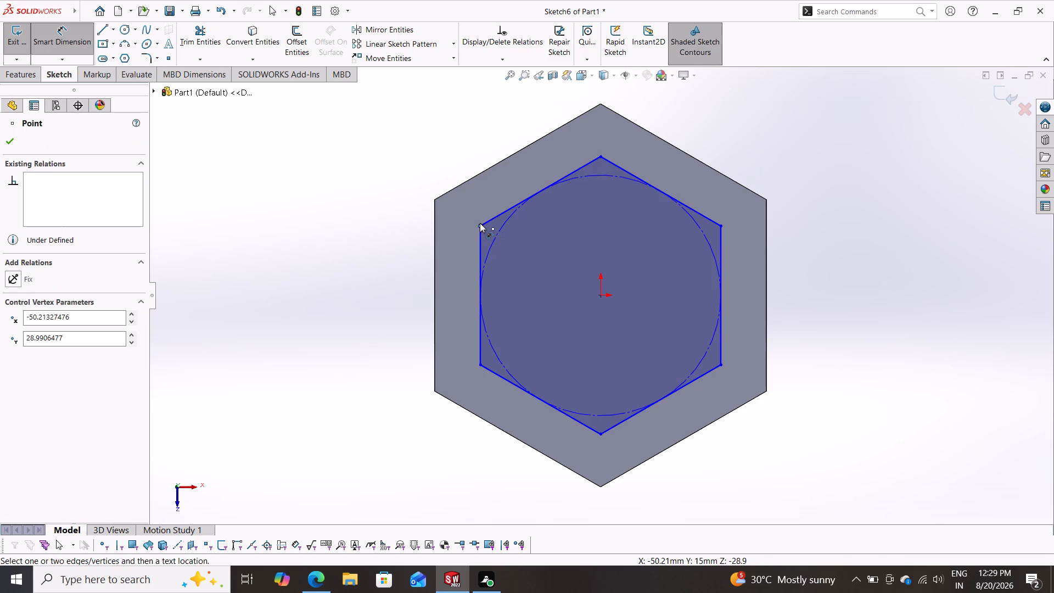
click(480, 365)
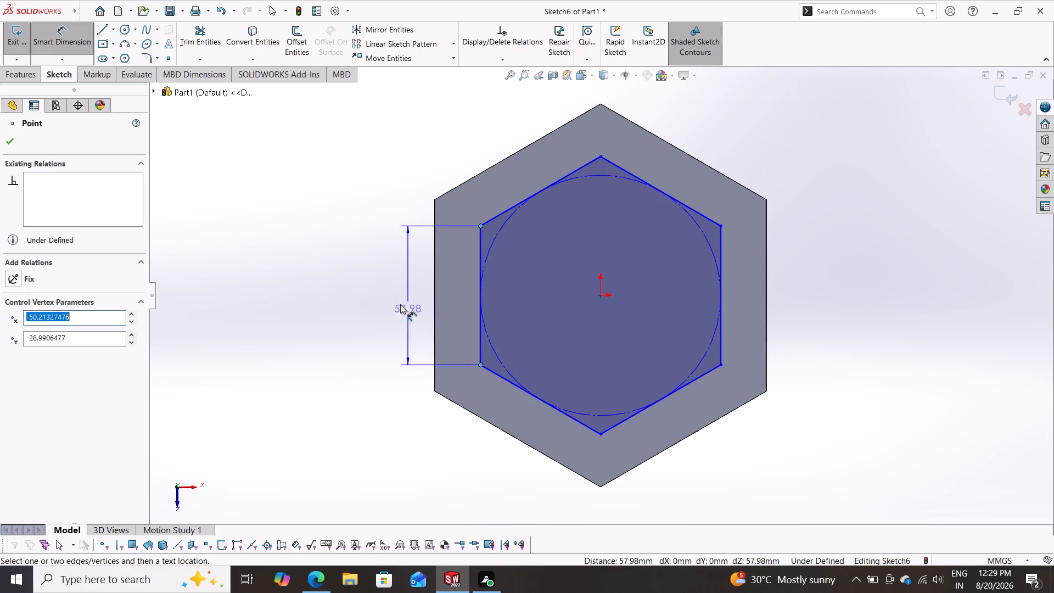
click(381, 294)
text(40)
key(Return)
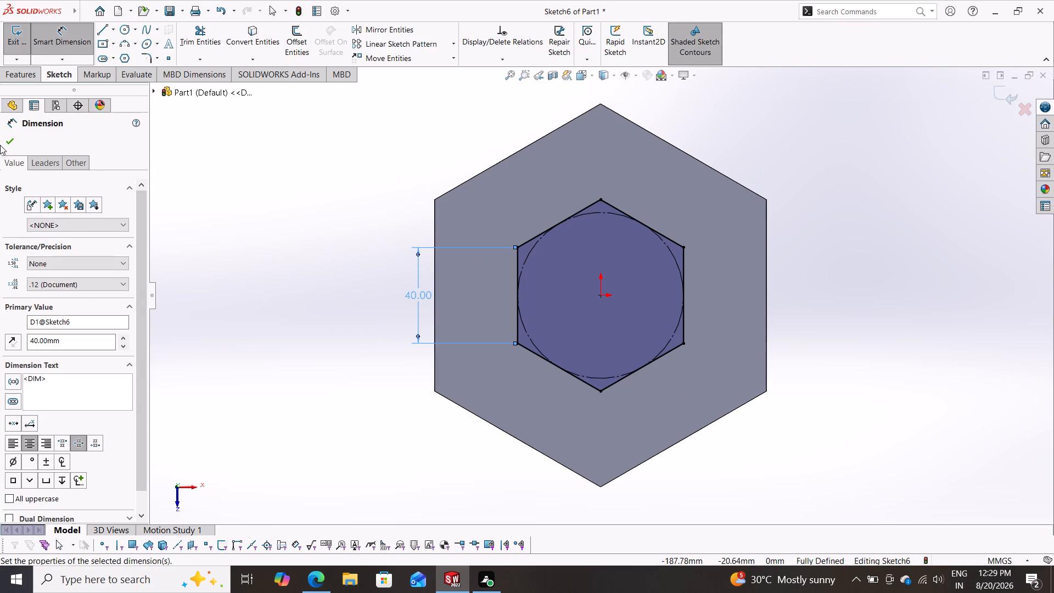
Extrude the inner hexagon upward as a Blind boss 60 mm high, merged with the body.
click(31, 78)
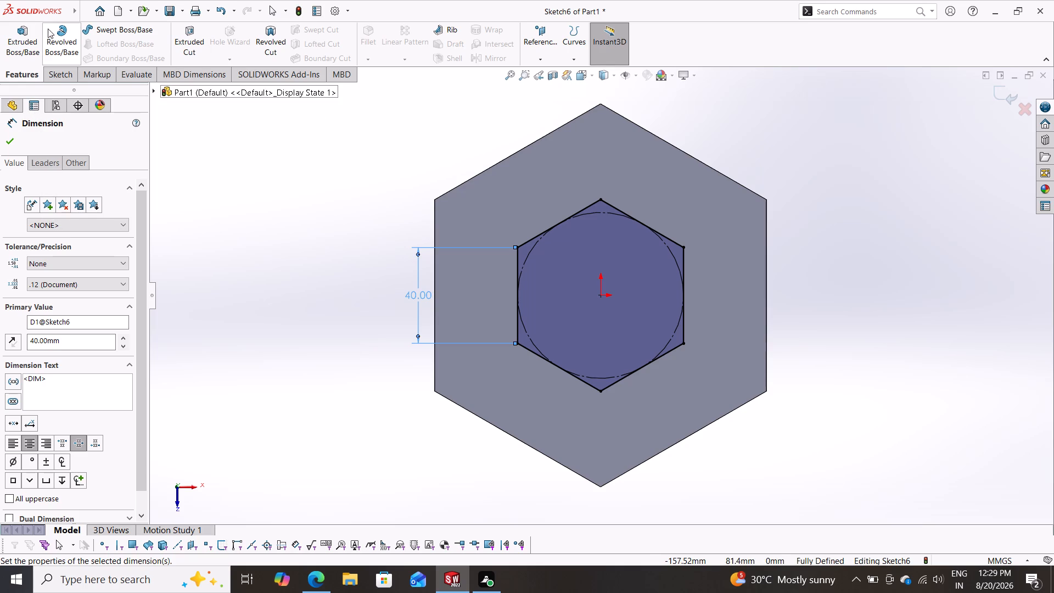
click(12, 32)
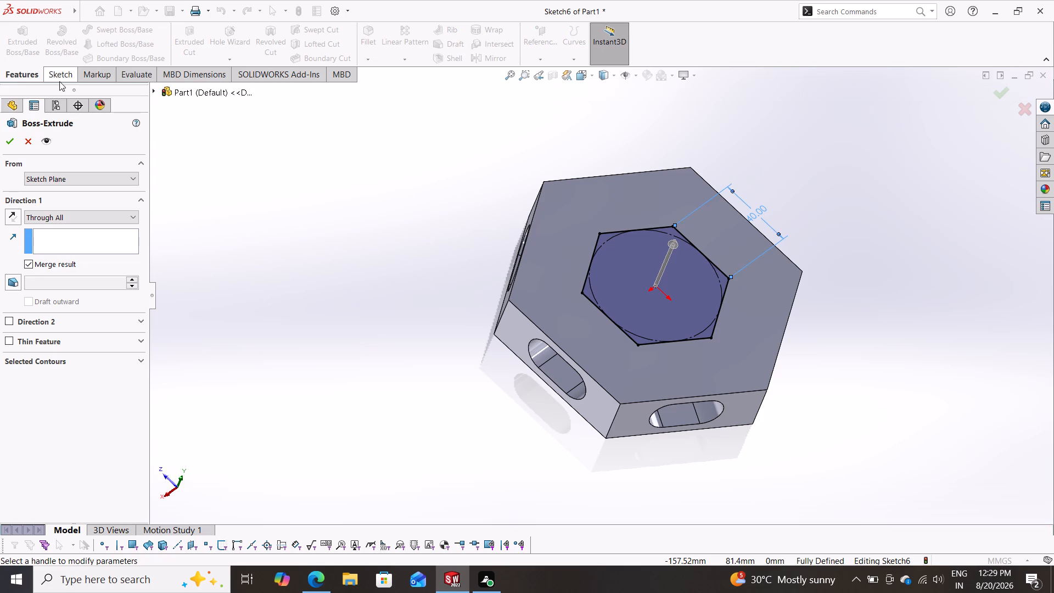
click(87, 215)
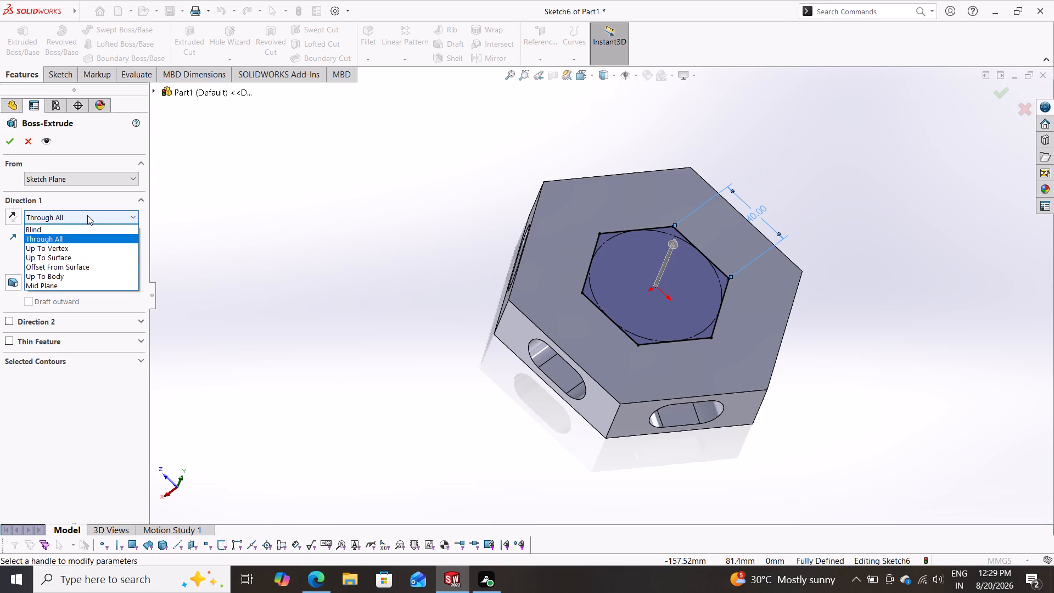
click(73, 228)
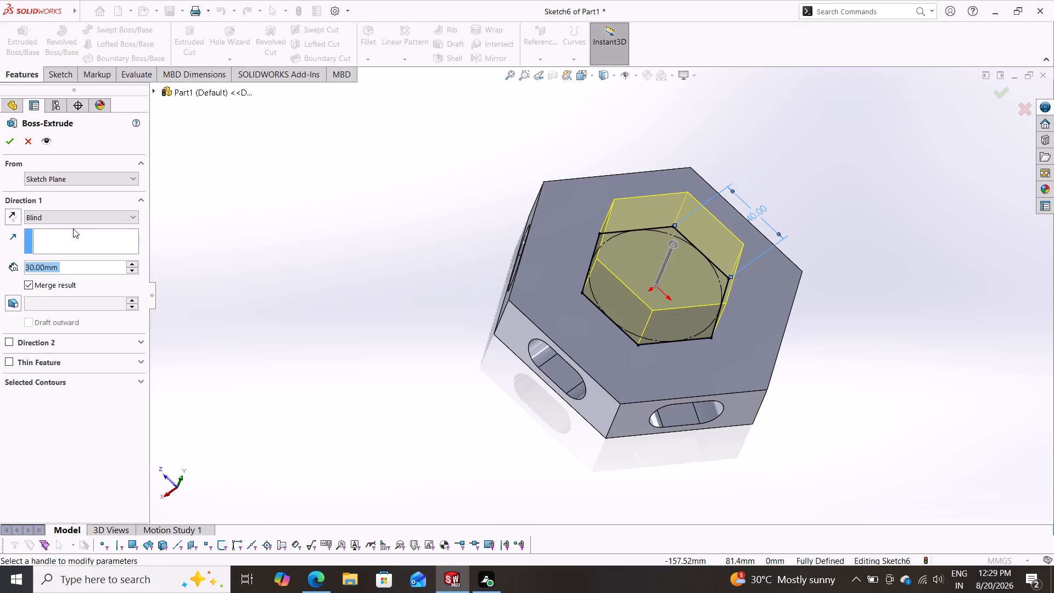
text(60)
key(Return)
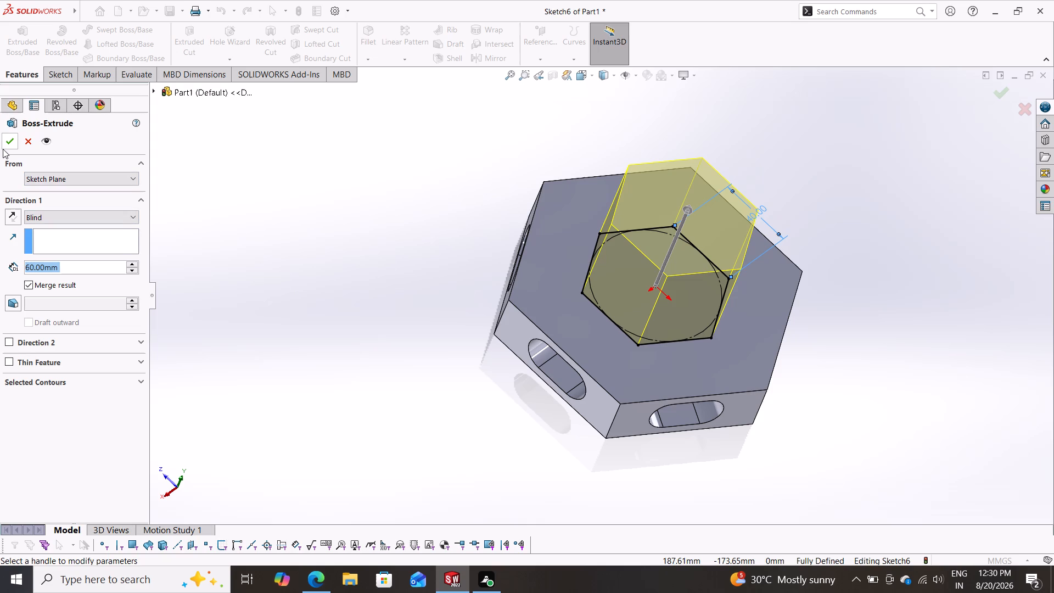
click(9, 137)
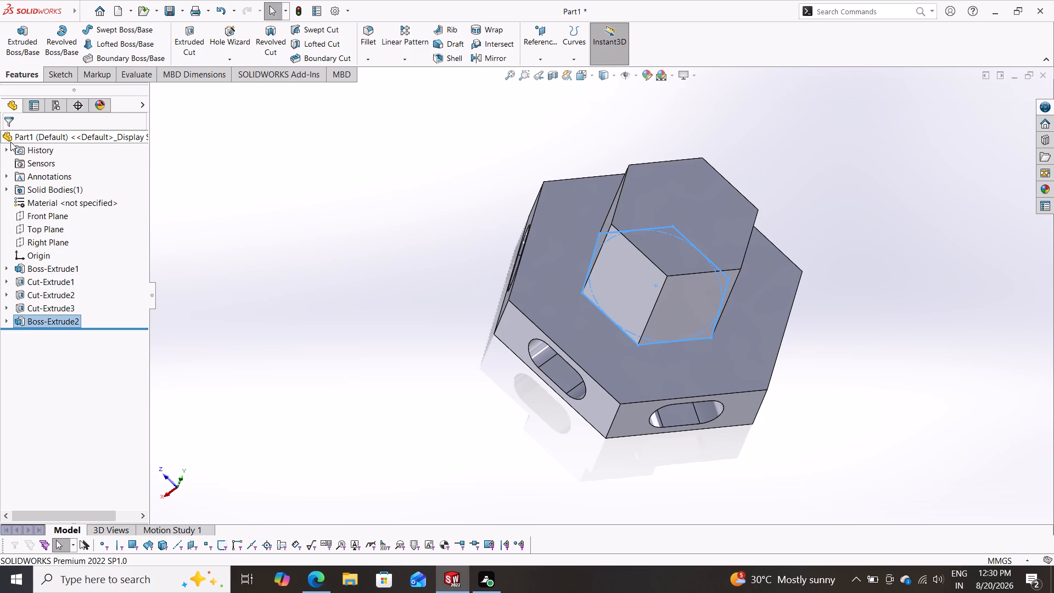
On a side face of the raised hexagonal boss, sketch a circle of about 8.8 mm radius, centred about 44 mm directly above the origin.
click(621, 292)
click(672, 258)
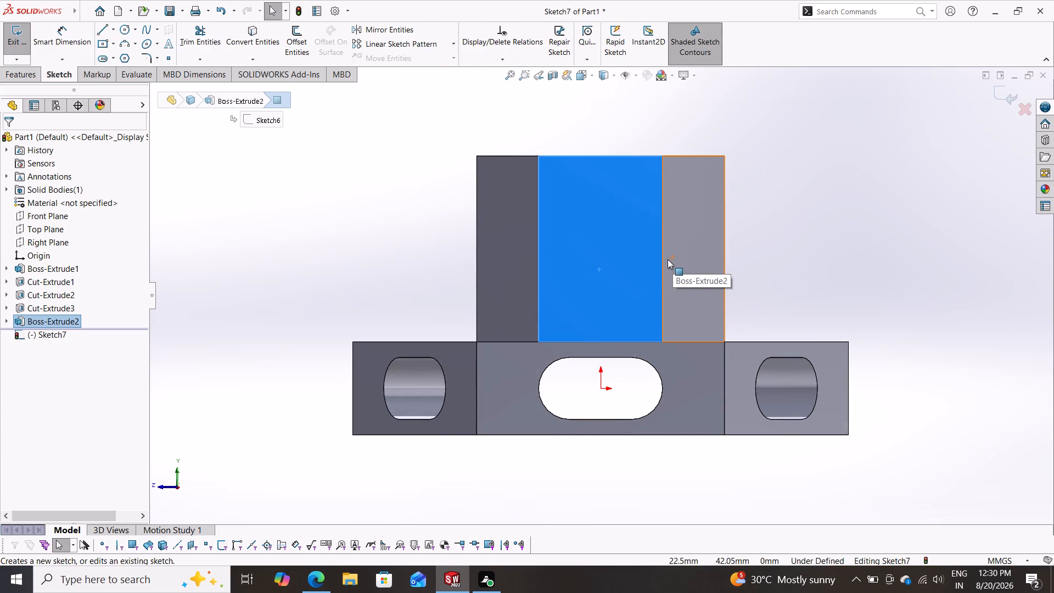
scroll(650, 291, down, 1)
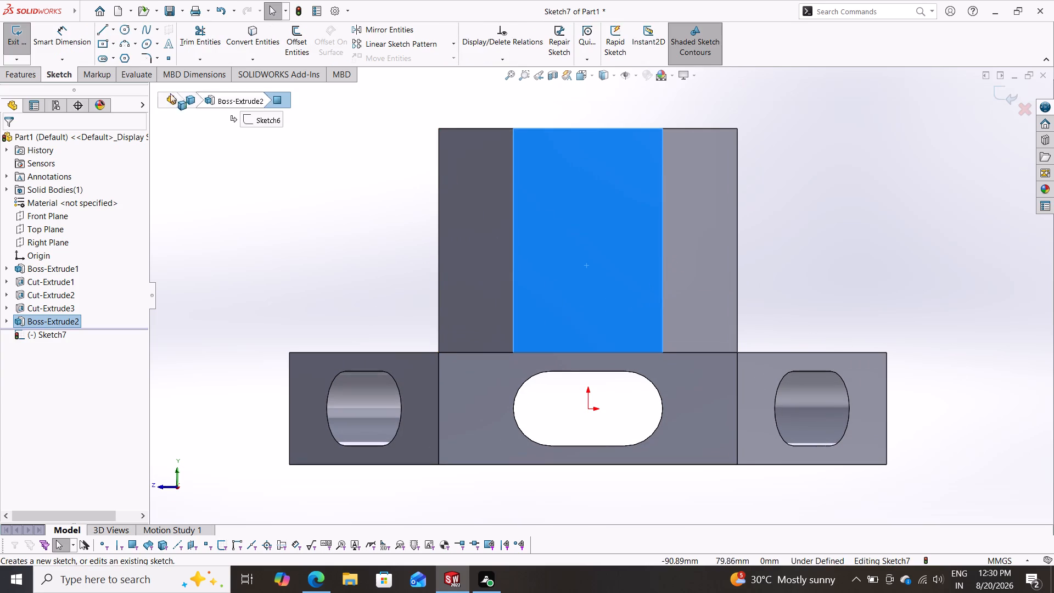
click(124, 26)
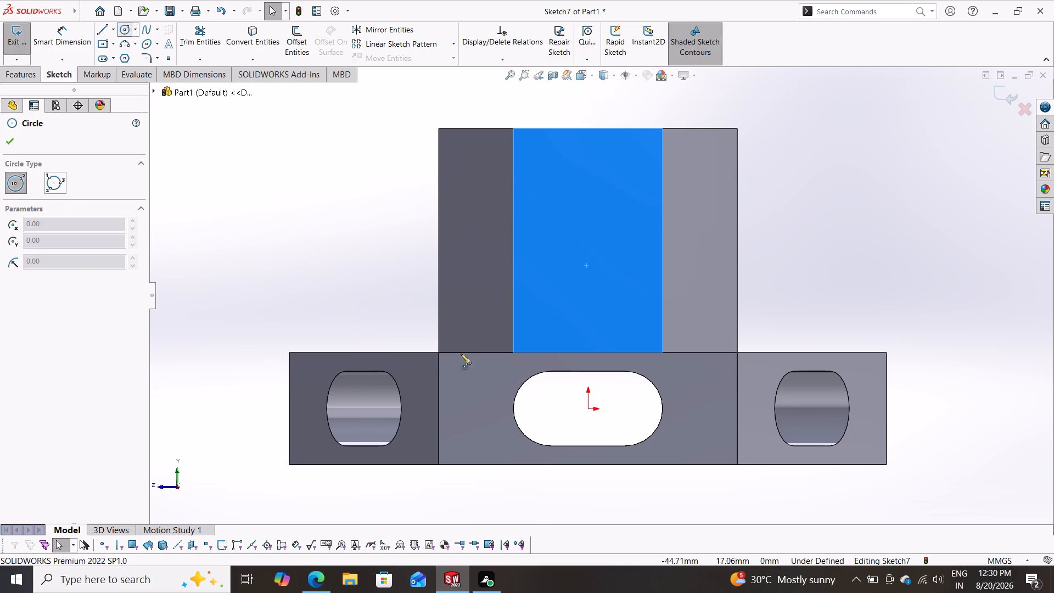
click(587, 244)
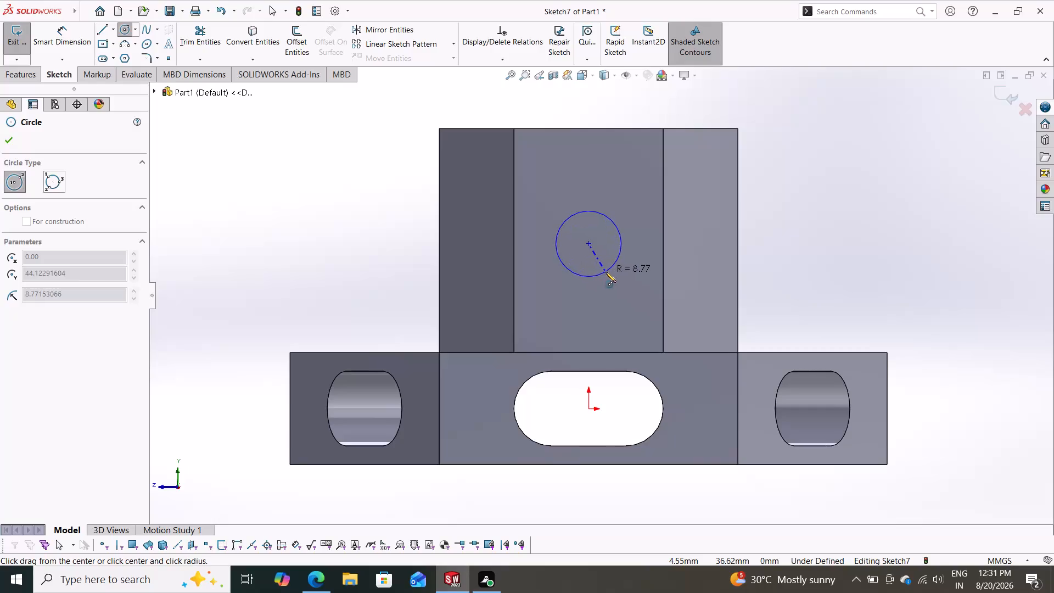
click(606, 272)
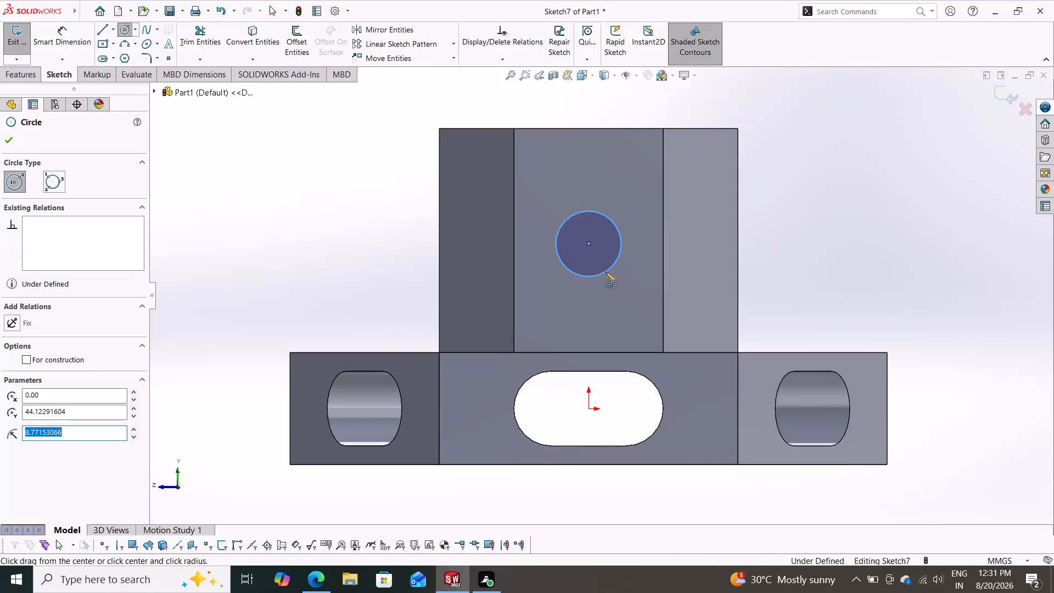
scroll(606, 272, up, 1)
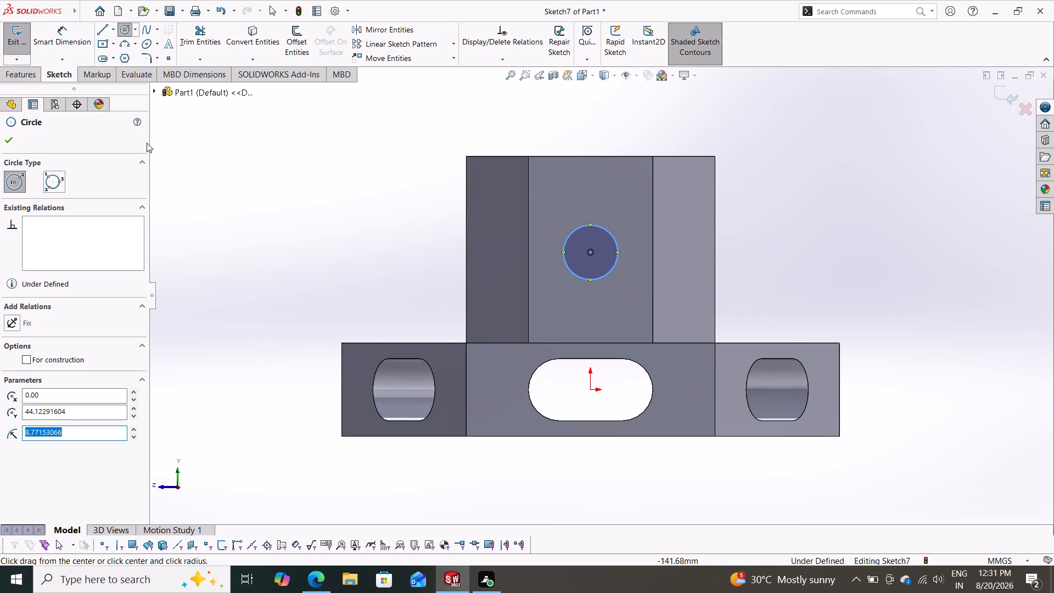
Dimension the circle's diameter to 31.5 mm.
click(58, 30)
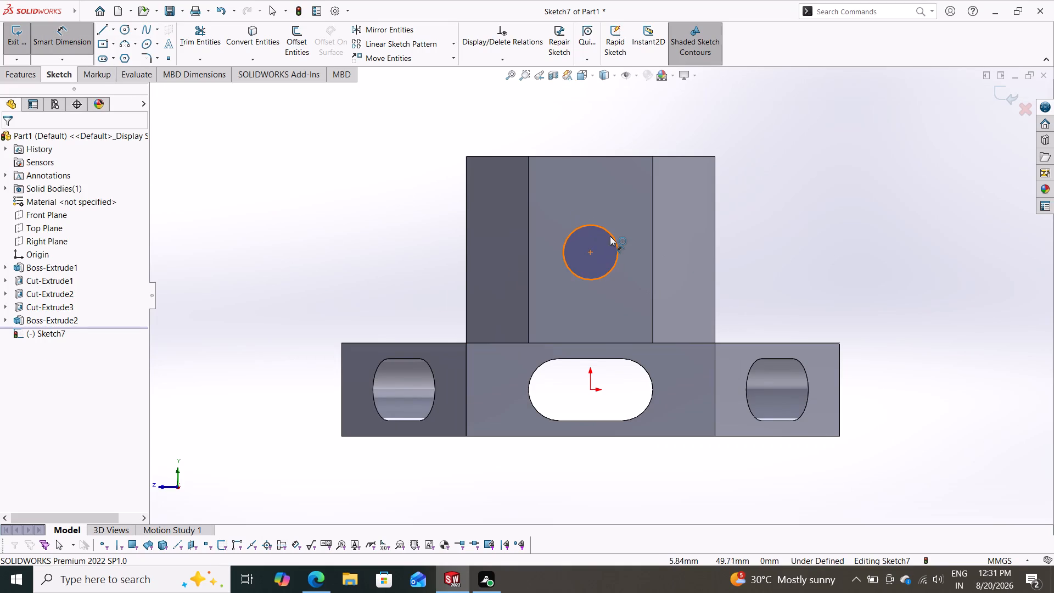
click(614, 238)
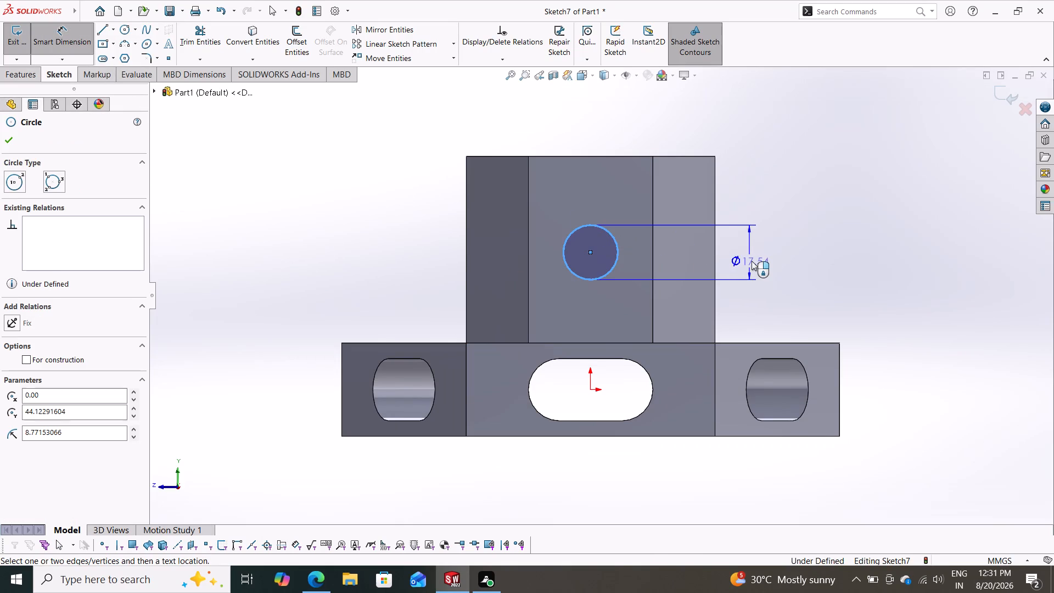
click(752, 261)
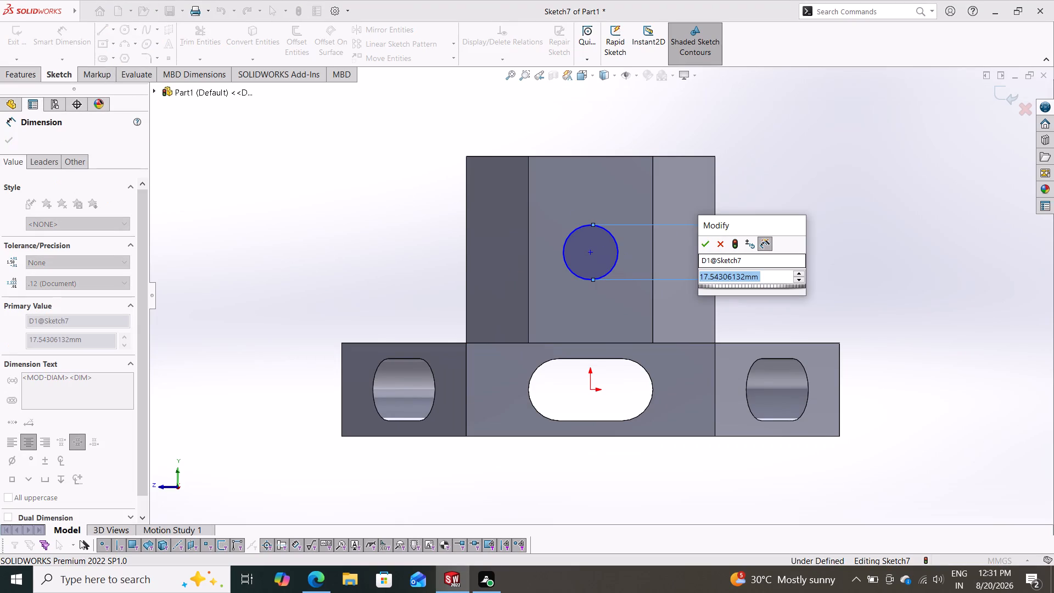
text(31.5)
key(Return)
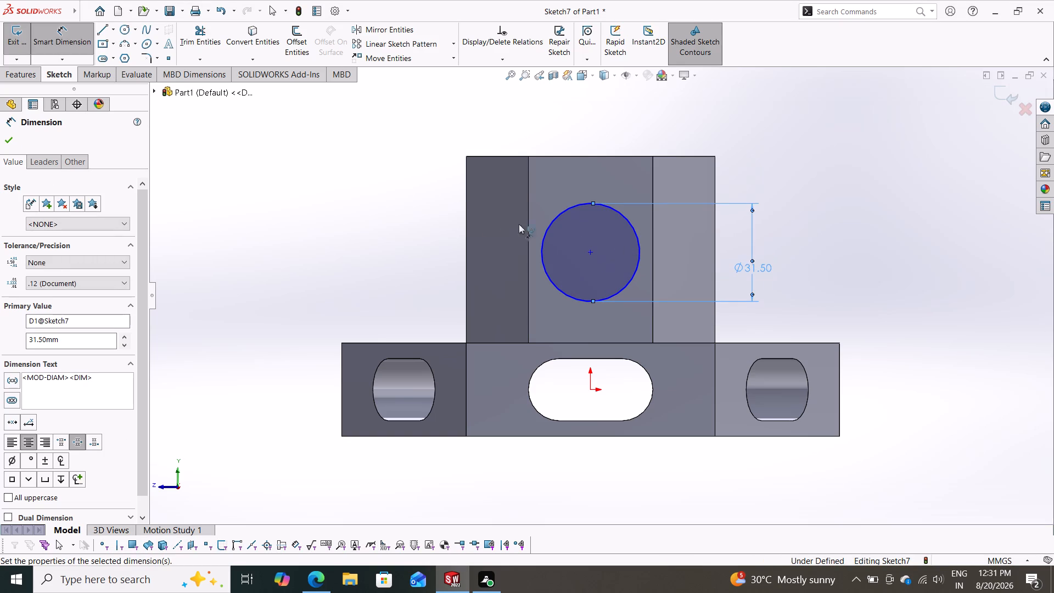
click(15, 139)
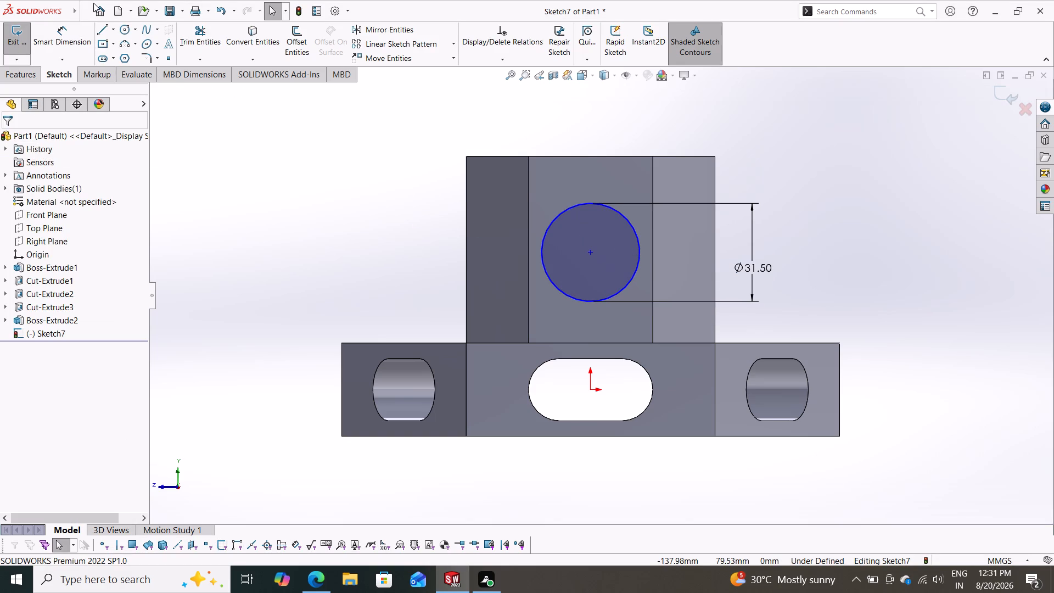
Dimension the circle's centre 30 mm below the top edge of the hexagonal boss.
click(62, 35)
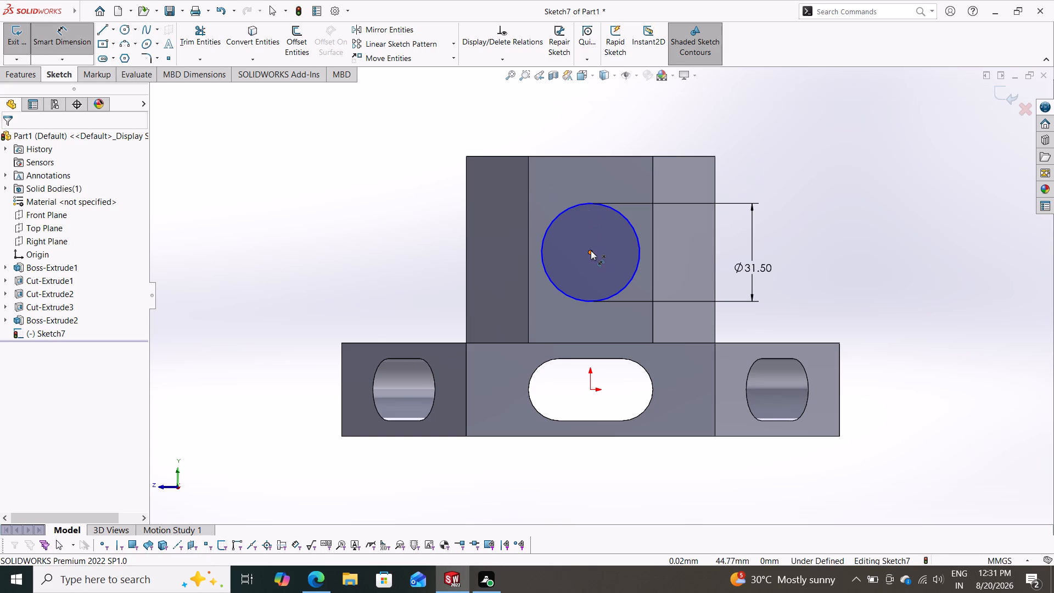
click(591, 250)
click(592, 158)
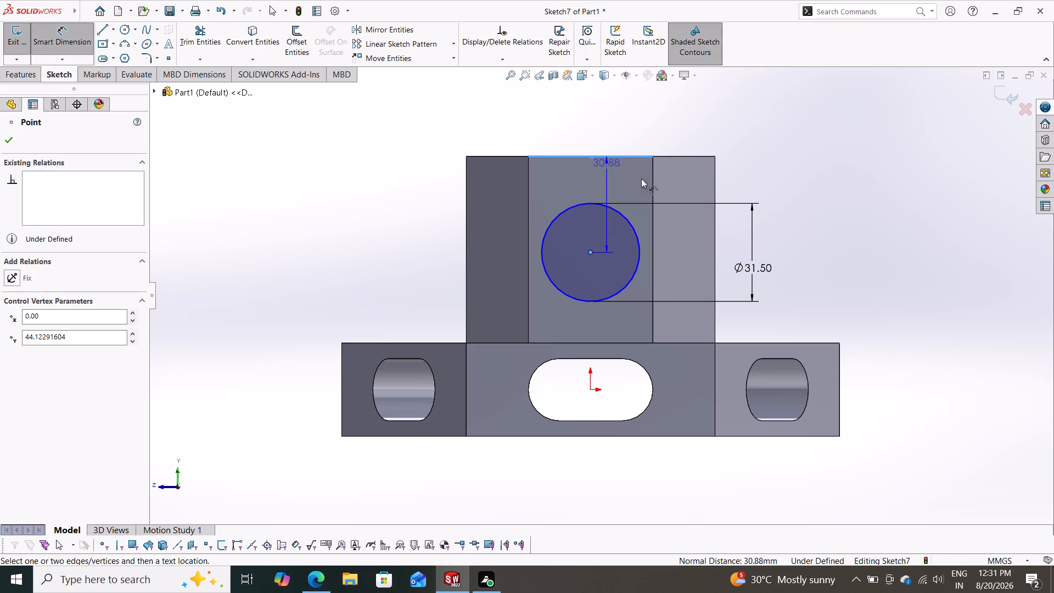
click(842, 201)
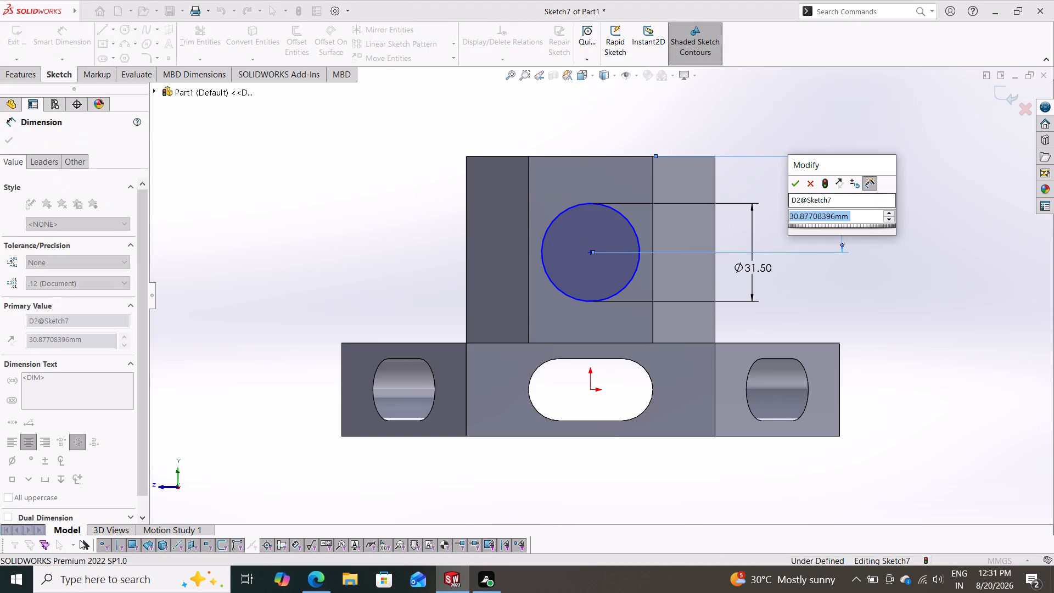
text(3.)
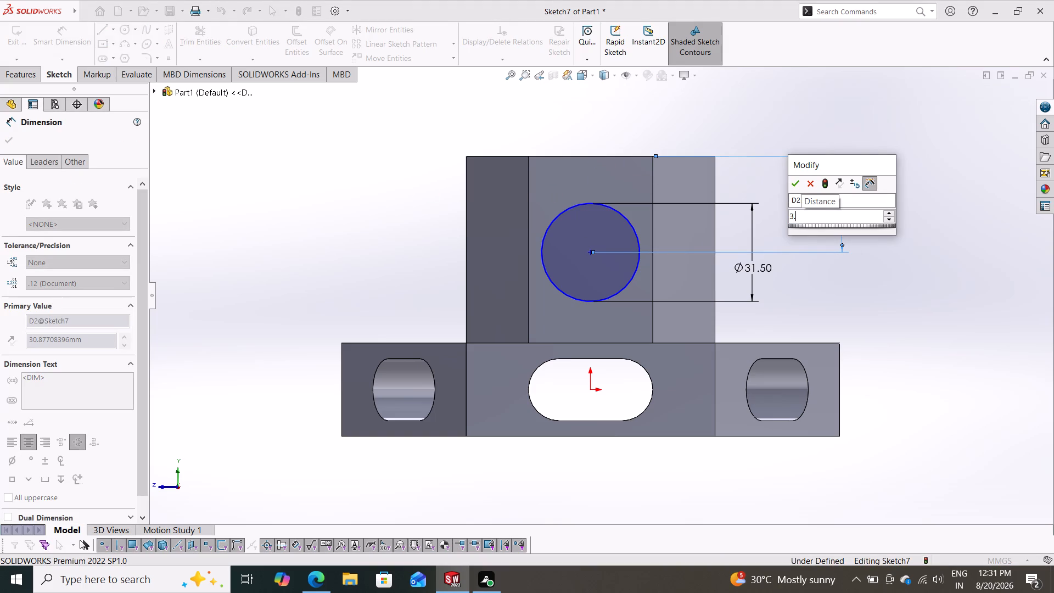
key(BackSpace)
key(0)
key(Return)
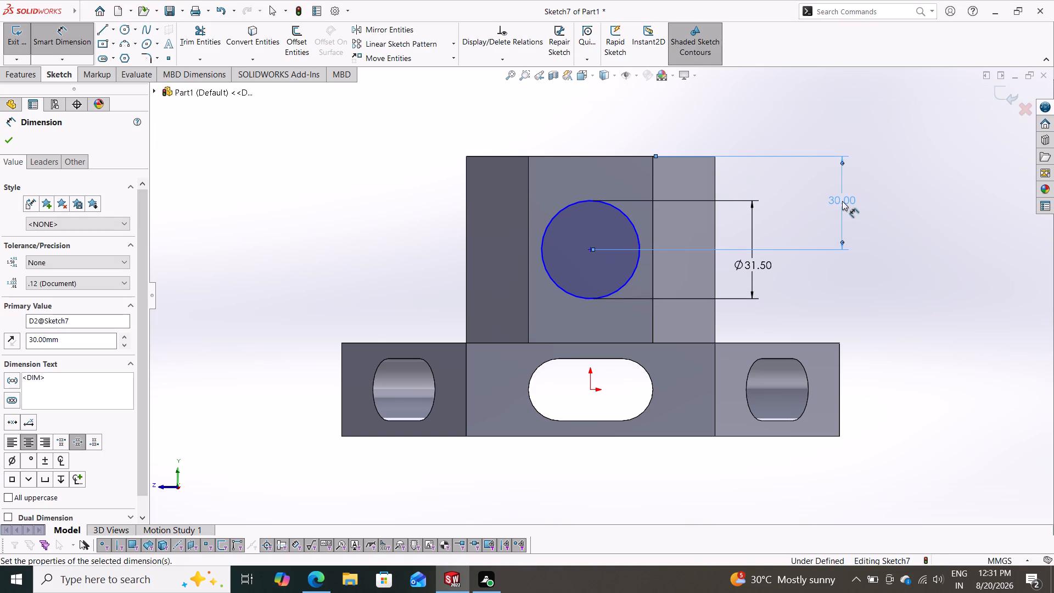
click(16, 144)
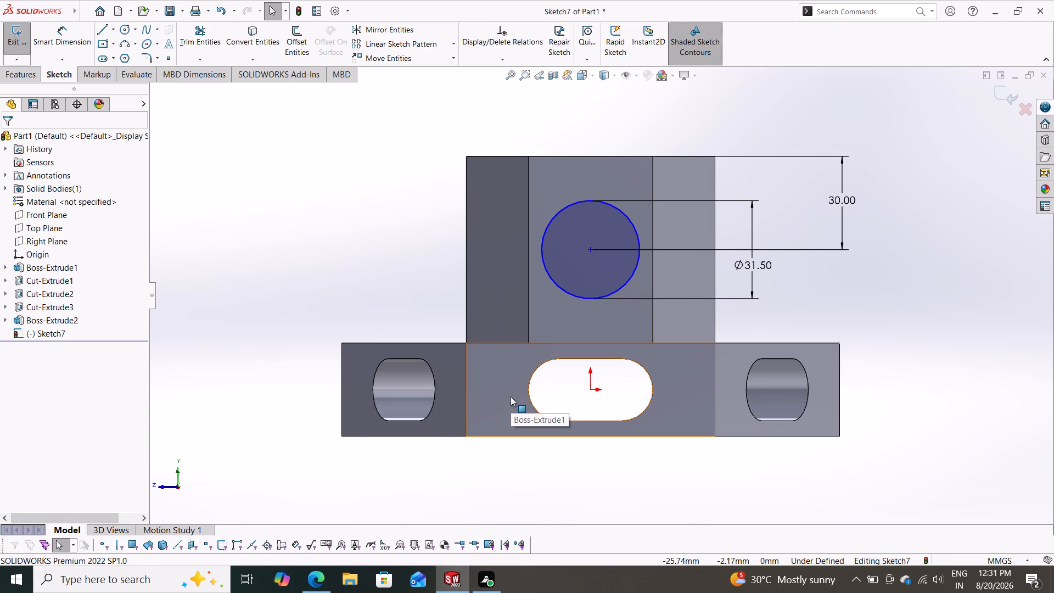
key(Escape)
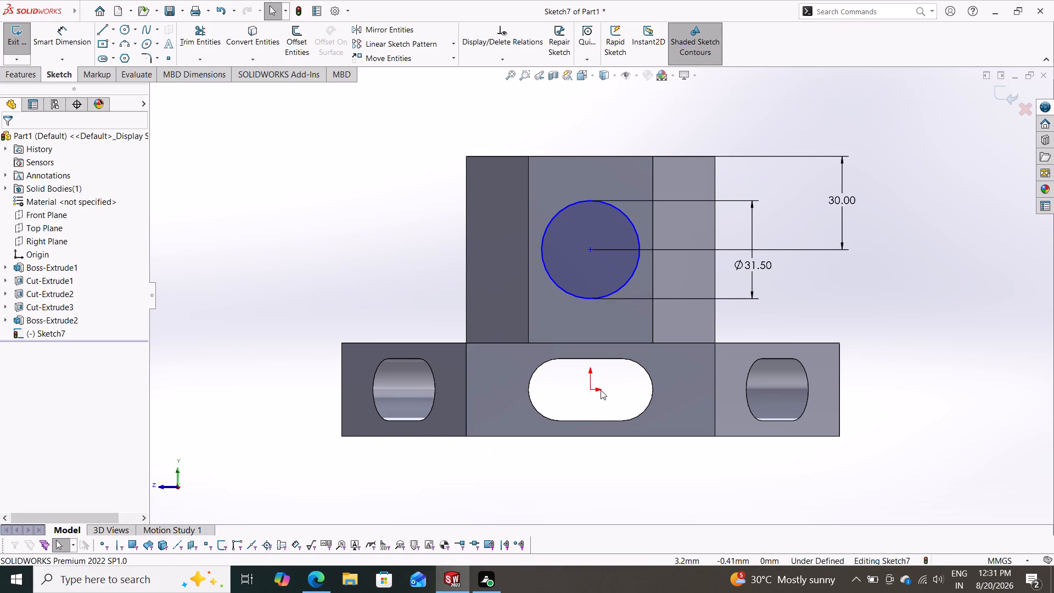
Add a Vertical relation between the circle's centre and the origin.
shift+click(591, 390)
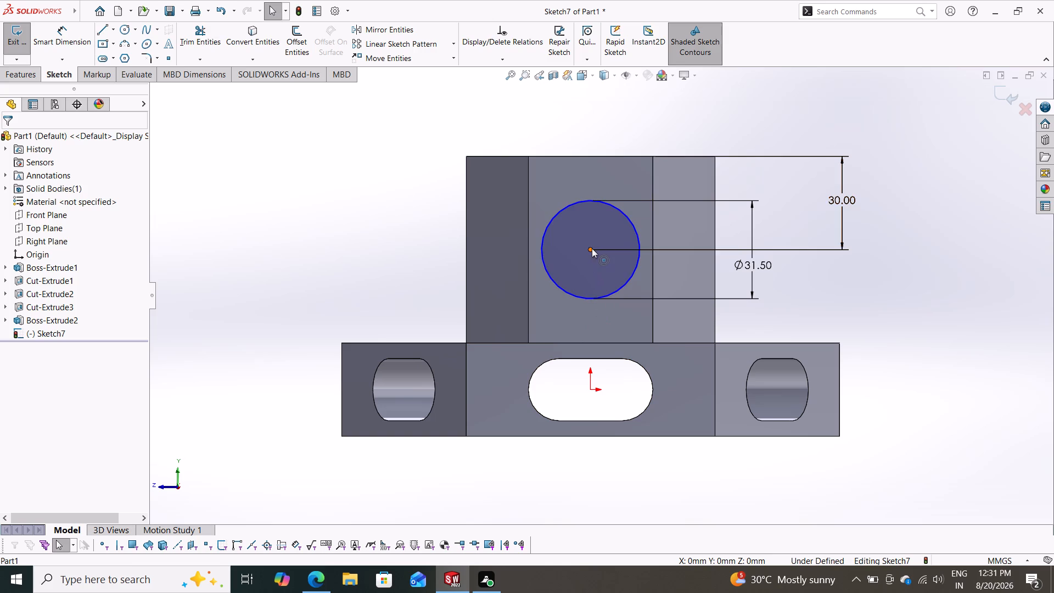
shift+click(592, 248)
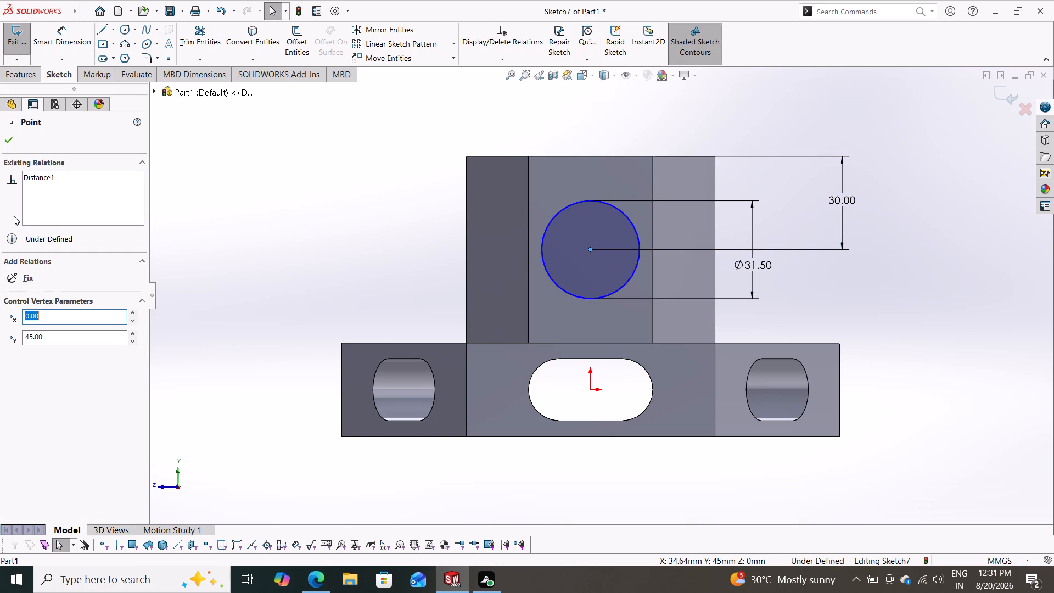
shift+click(591, 388)
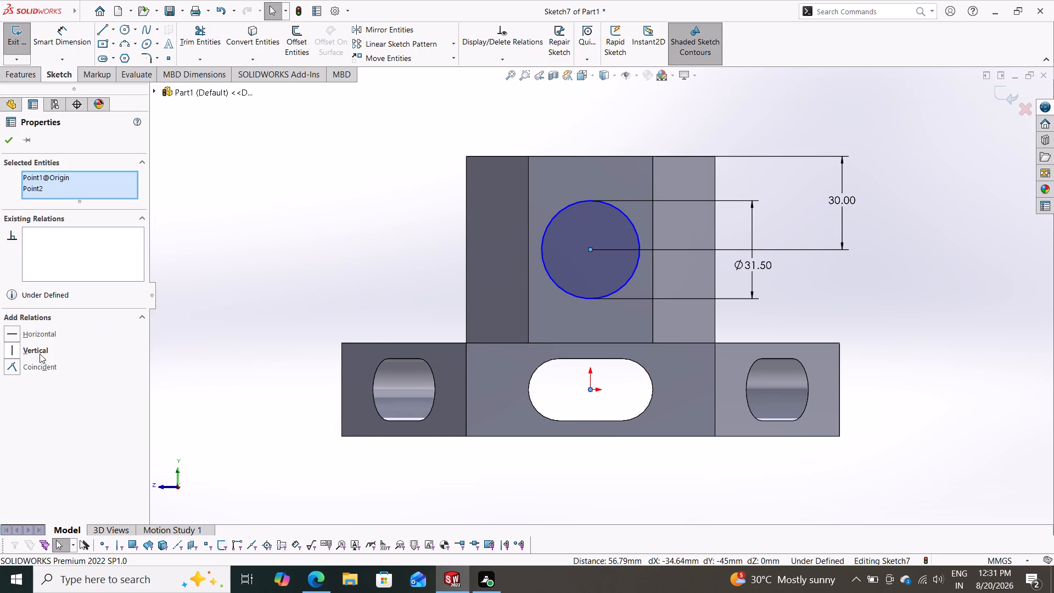
click(41, 351)
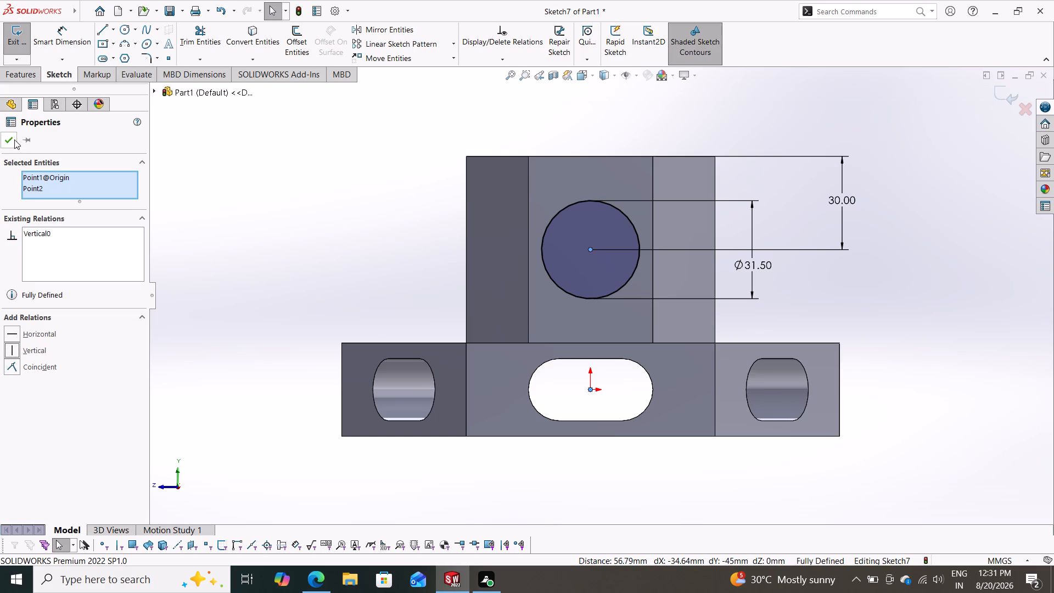
click(8, 138)
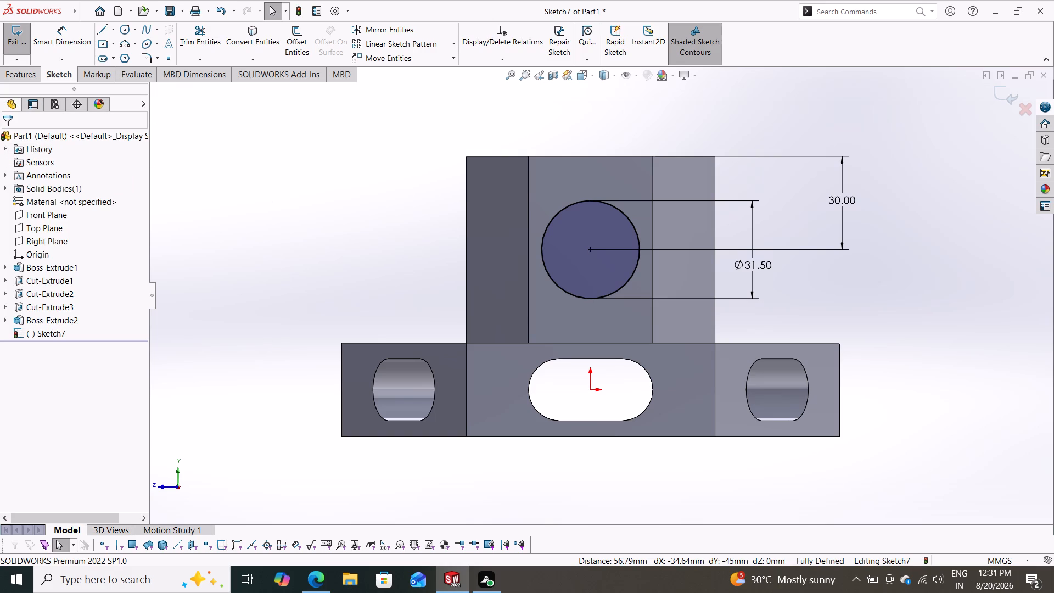
Cut-extrude the 31.5 mm circle Through All to bore a hole across the hexagonal boss.
click(12, 69)
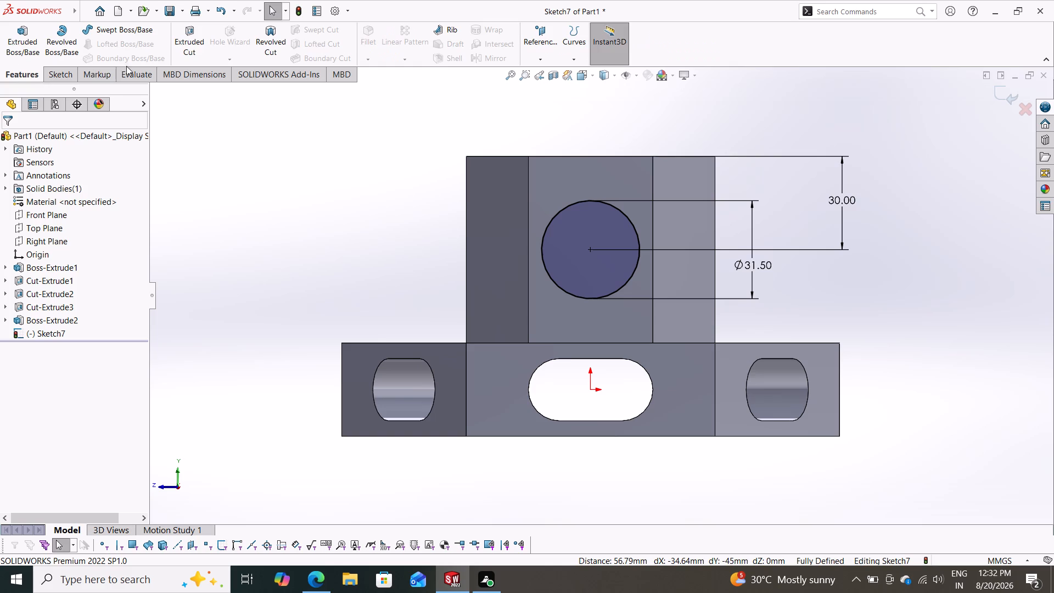
click(183, 47)
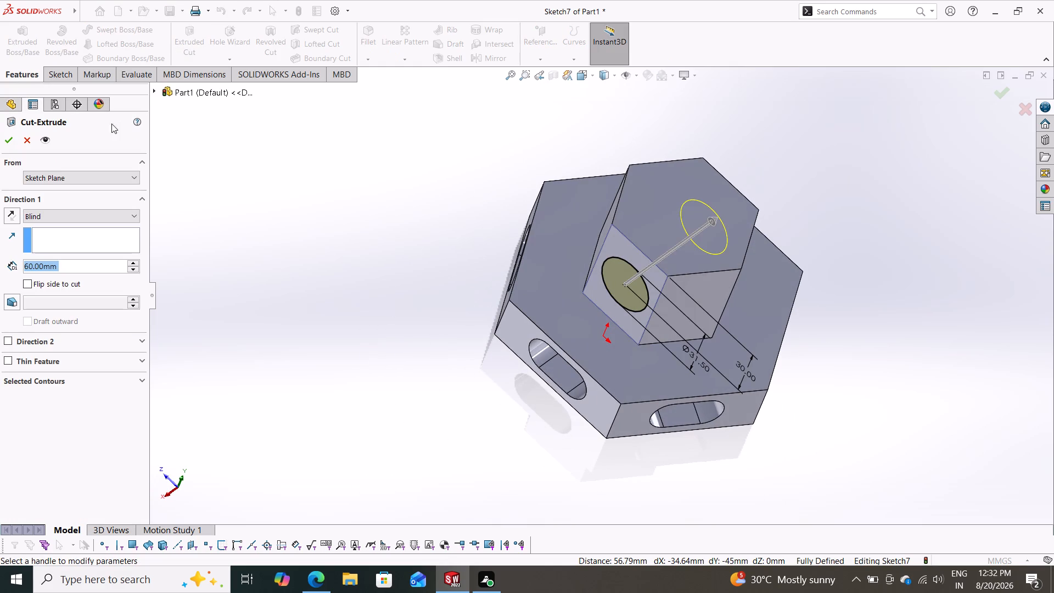
click(76, 219)
click(70, 233)
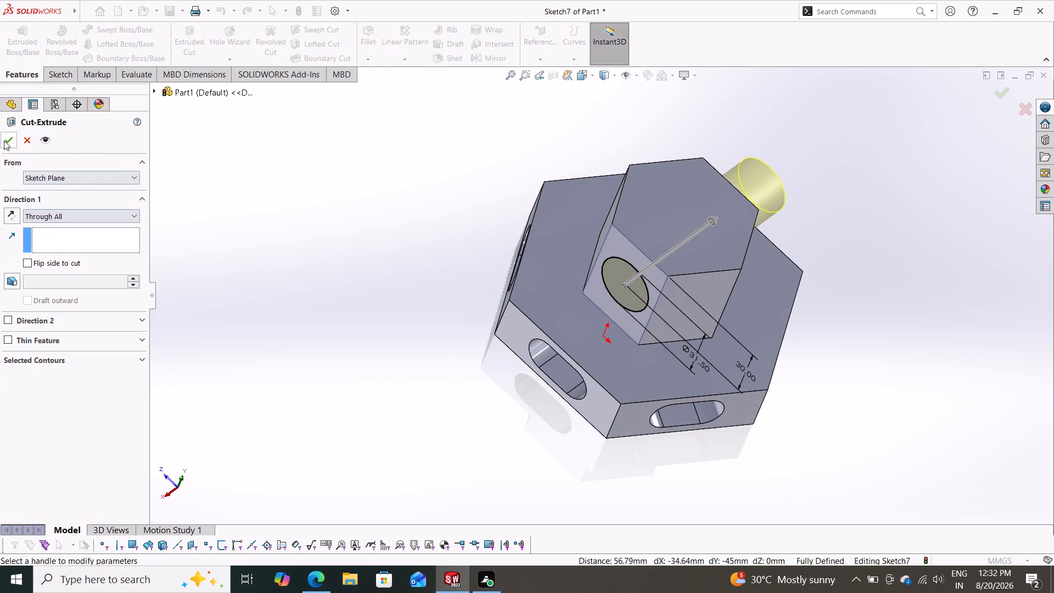
click(4, 141)
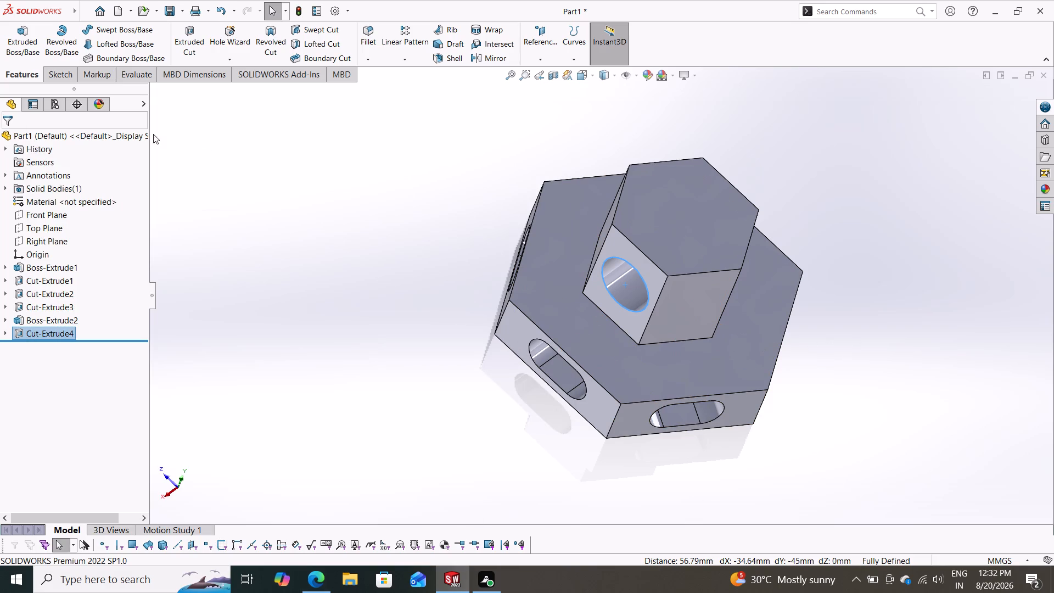
On the boss side face adjacent to the bored one, sketch a circle of about 10.9 mm radius, centred about 47 mm directly above the origin.
click(70, 74)
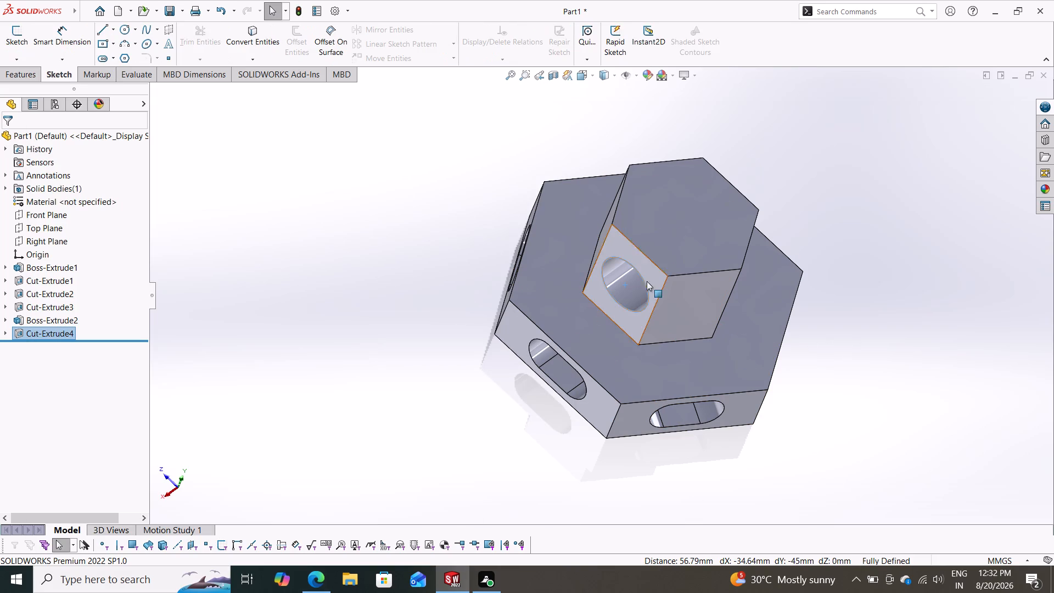
click(689, 306)
click(741, 271)
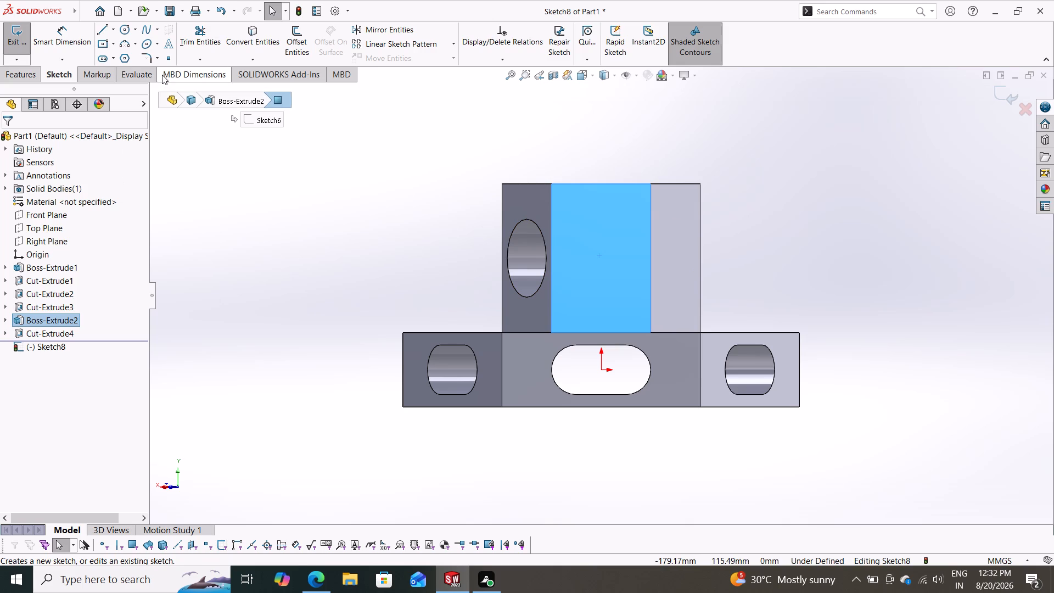
click(128, 25)
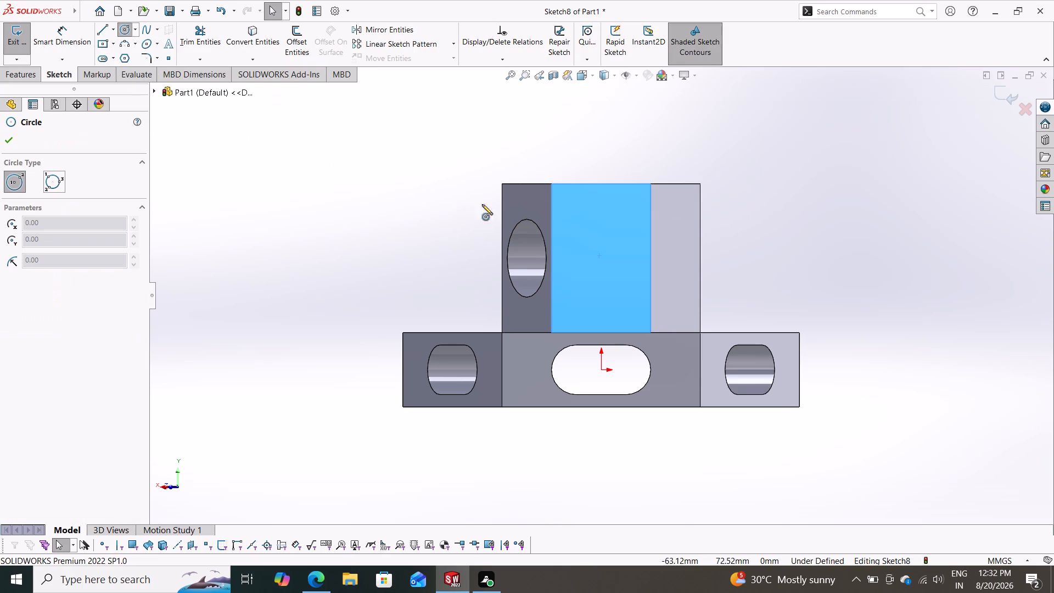
click(600, 254)
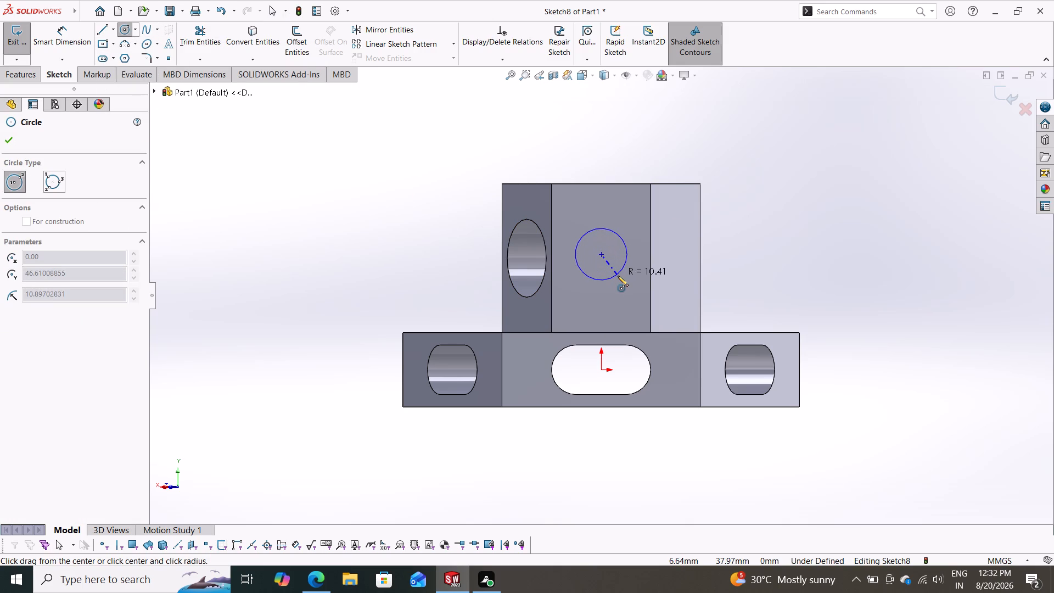
click(618, 276)
Dimension the new circle's diameter to 31.5 mm.
click(64, 30)
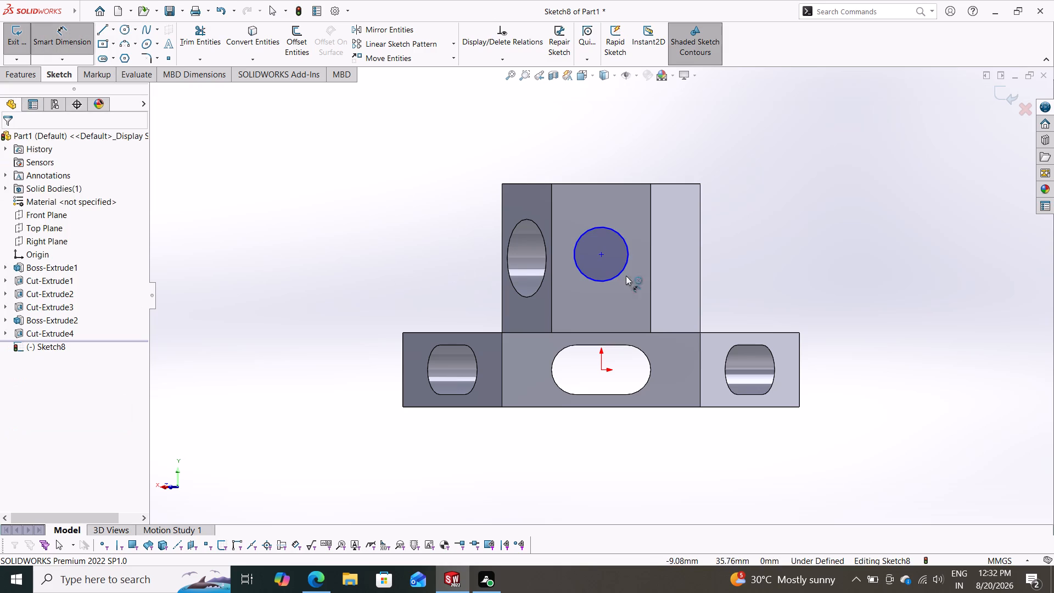
click(625, 242)
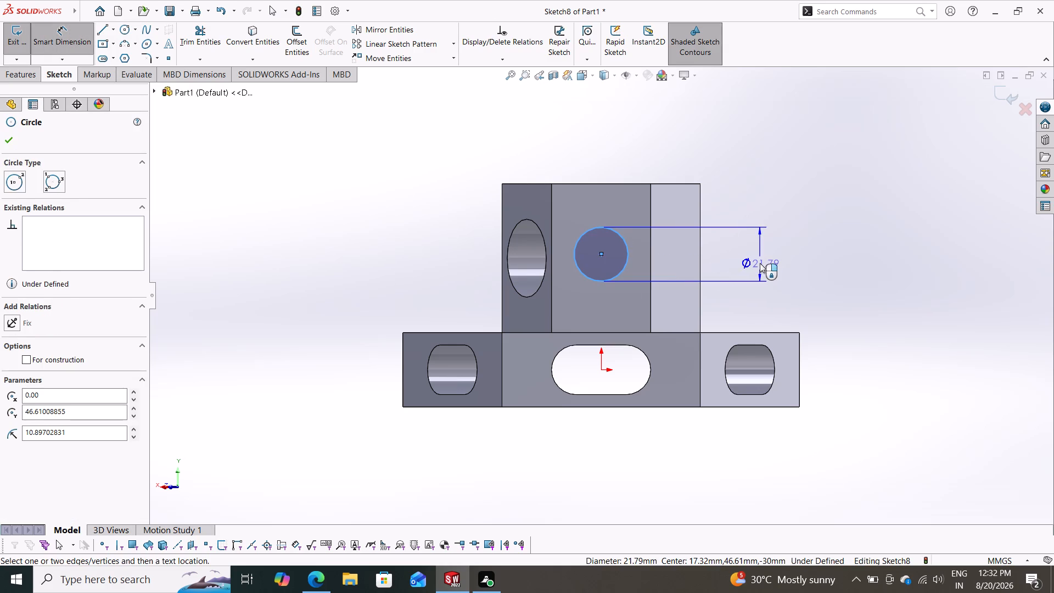
click(760, 263)
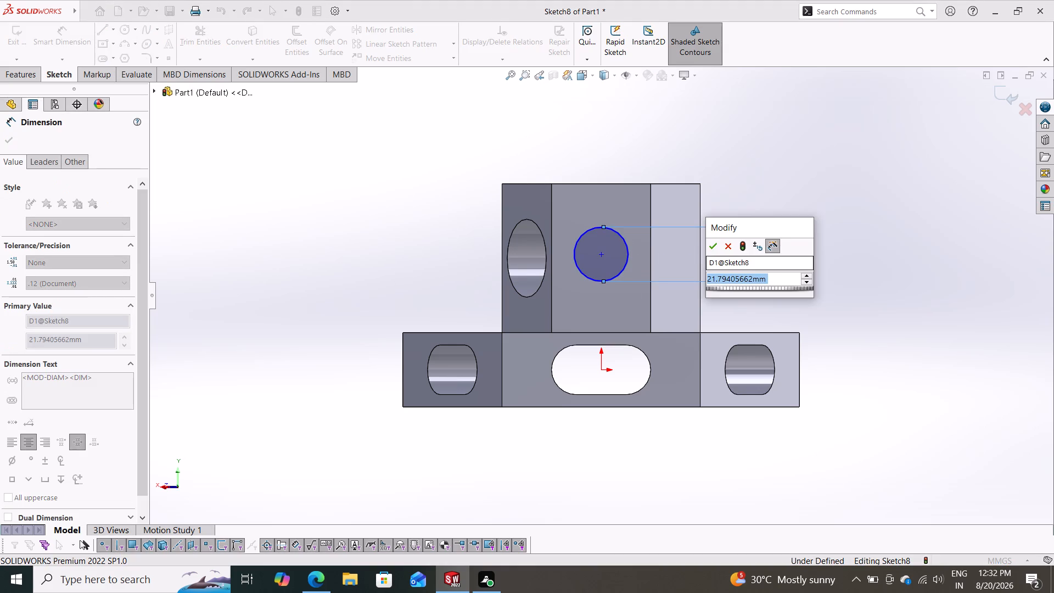
text(31.5)
key(Return)
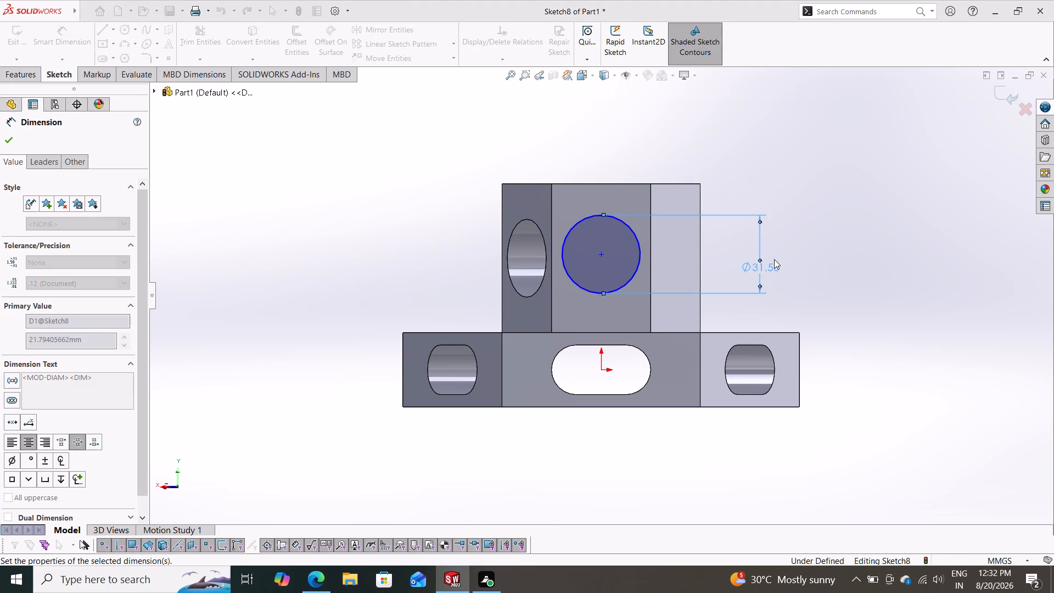
Dimension the new circle's centre 30 mm below the boss's top corner vertex.
click(603, 255)
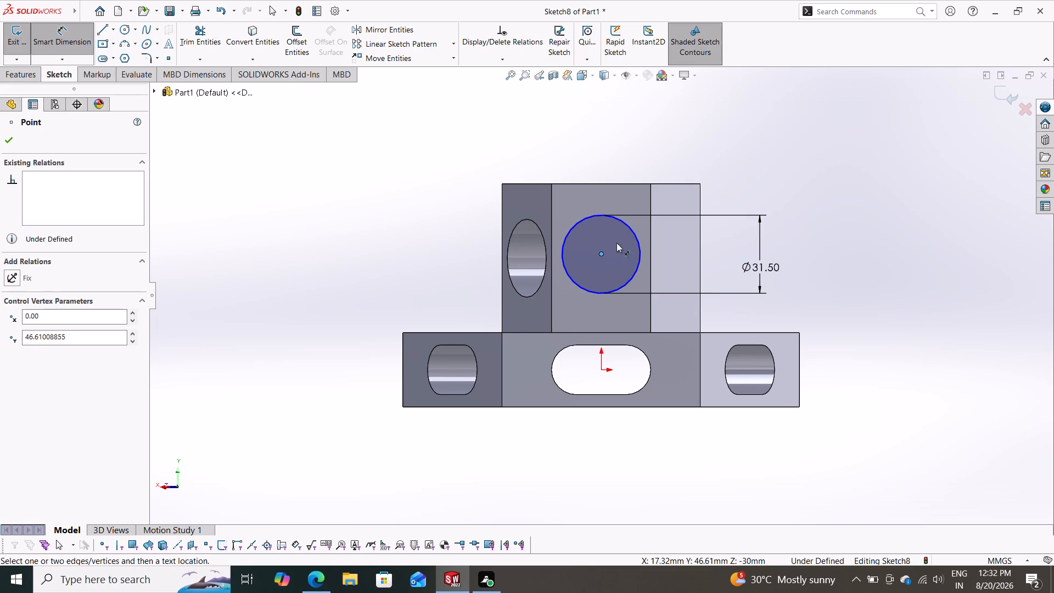
click(699, 184)
click(853, 206)
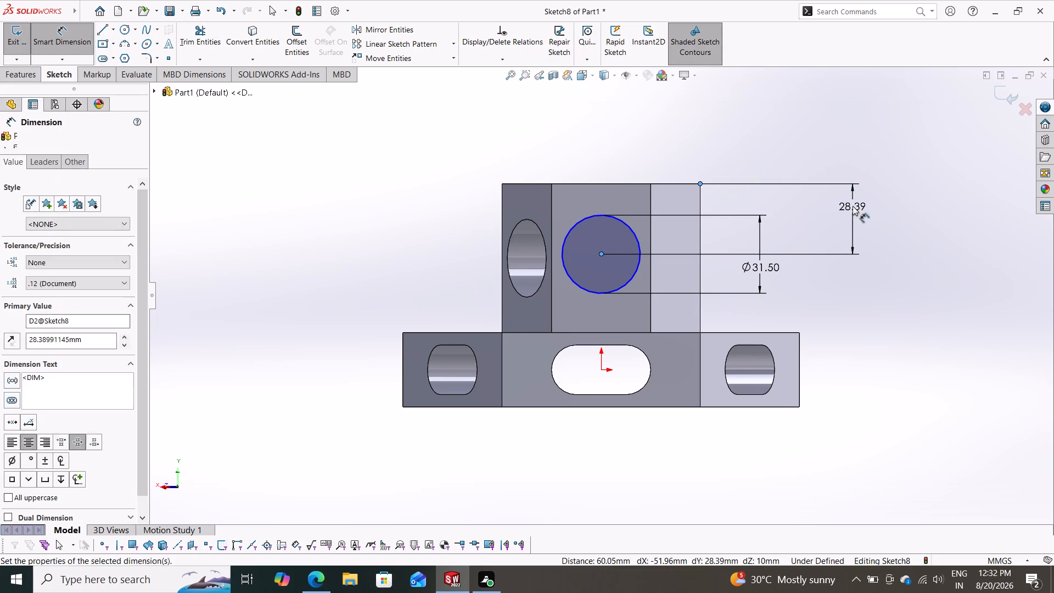
text(30)
key(Return)
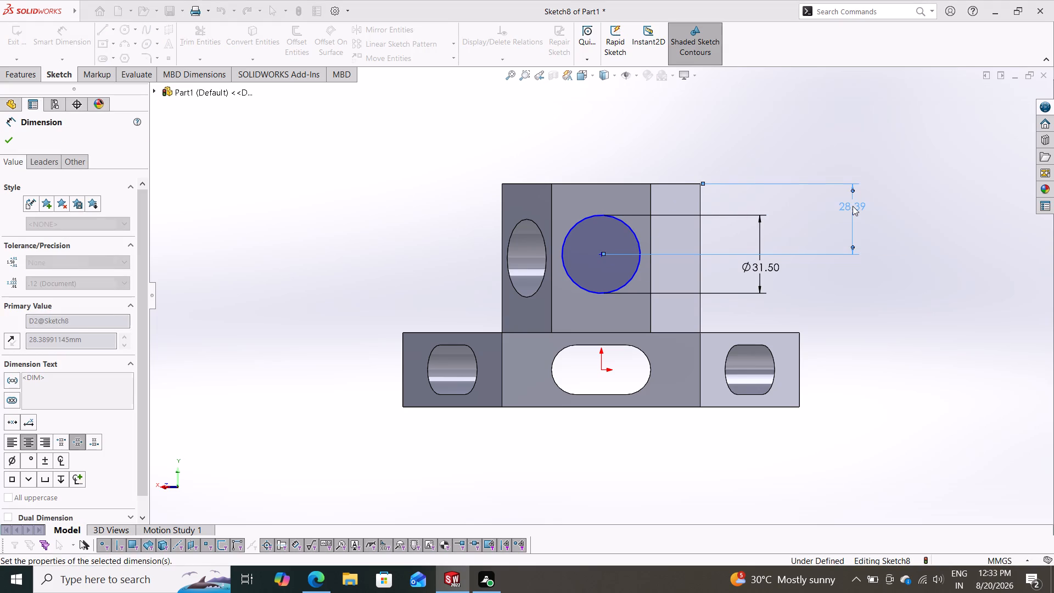
key(Escape)
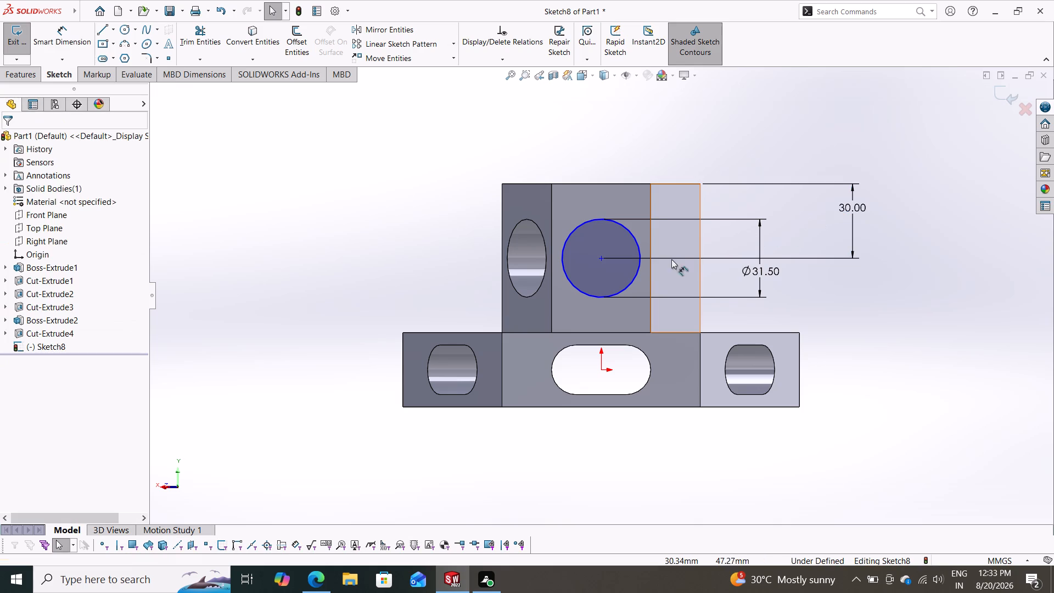
Add a Vertical relation between the new circle's centre and the origin.
shift+click(604, 256)
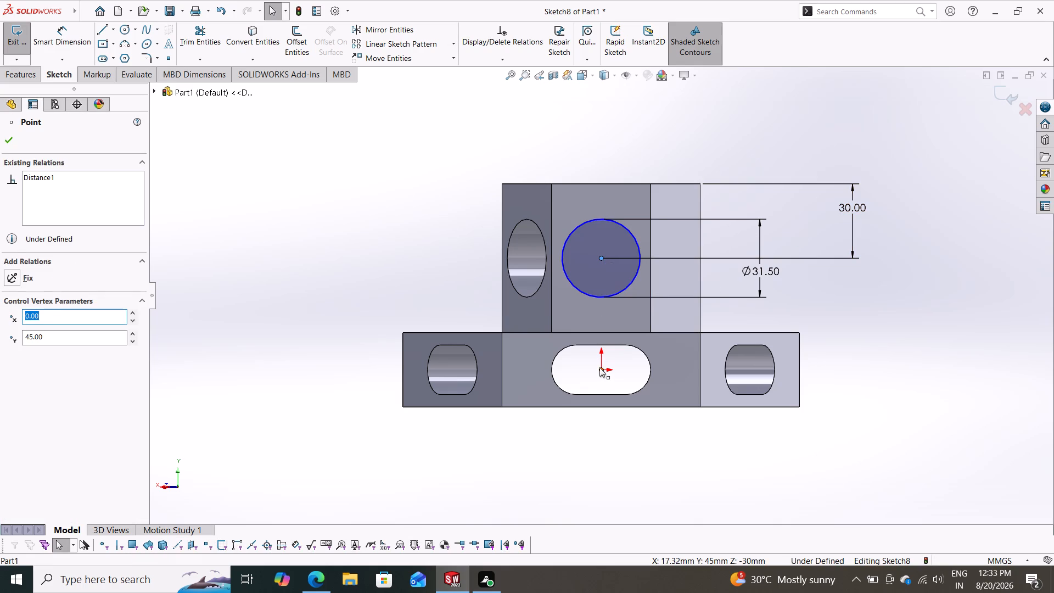
shift+click(599, 367)
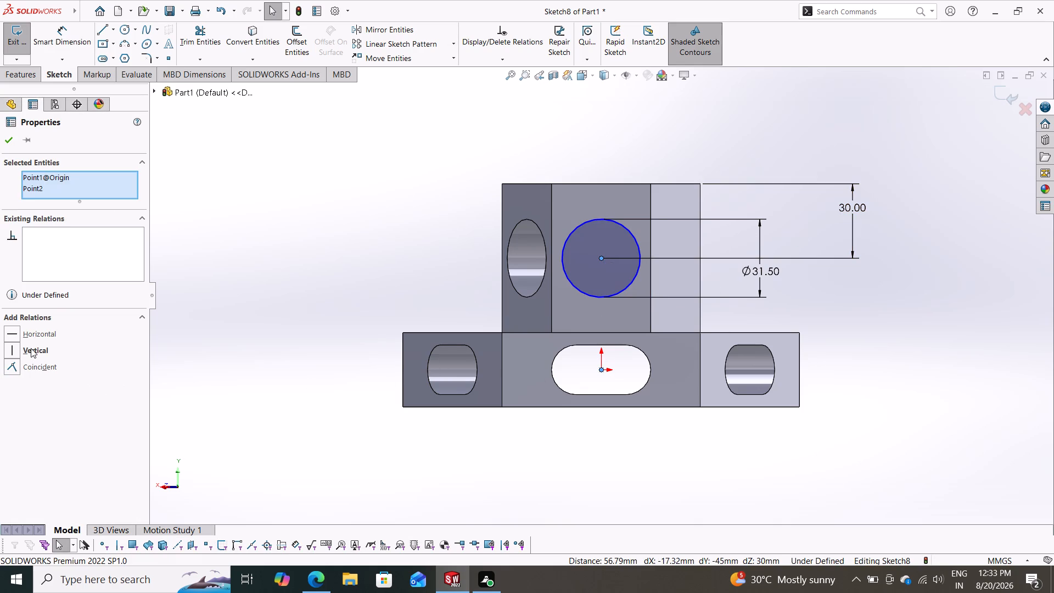
click(31, 348)
click(5, 139)
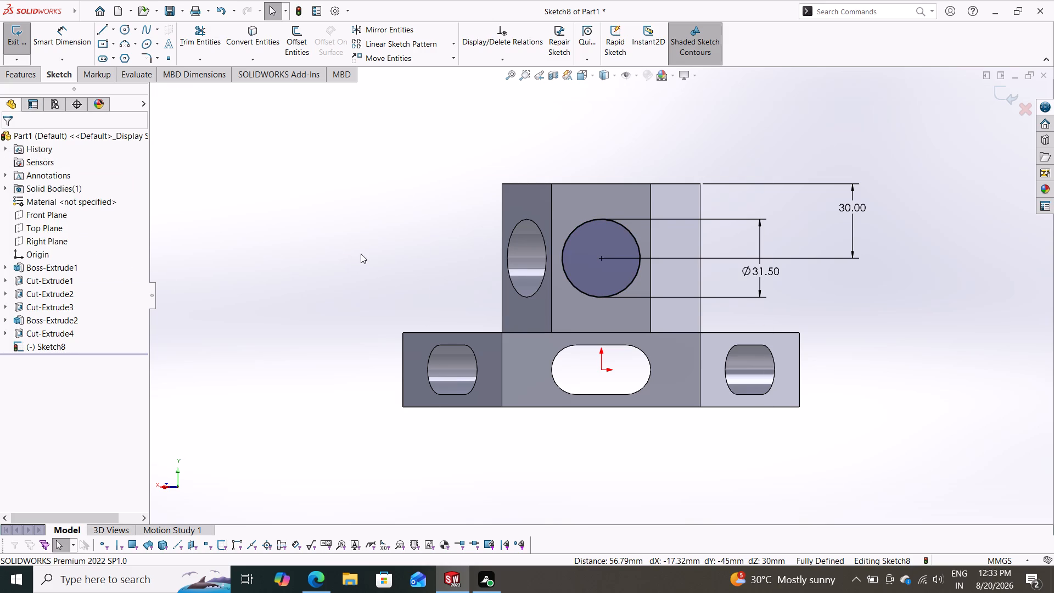
Cut the 31.5 mm circle through the boss with an Extruded Cut set to Through All.
middle_drag(362, 253, 293, 289)
scroll(293, 289, up, 1)
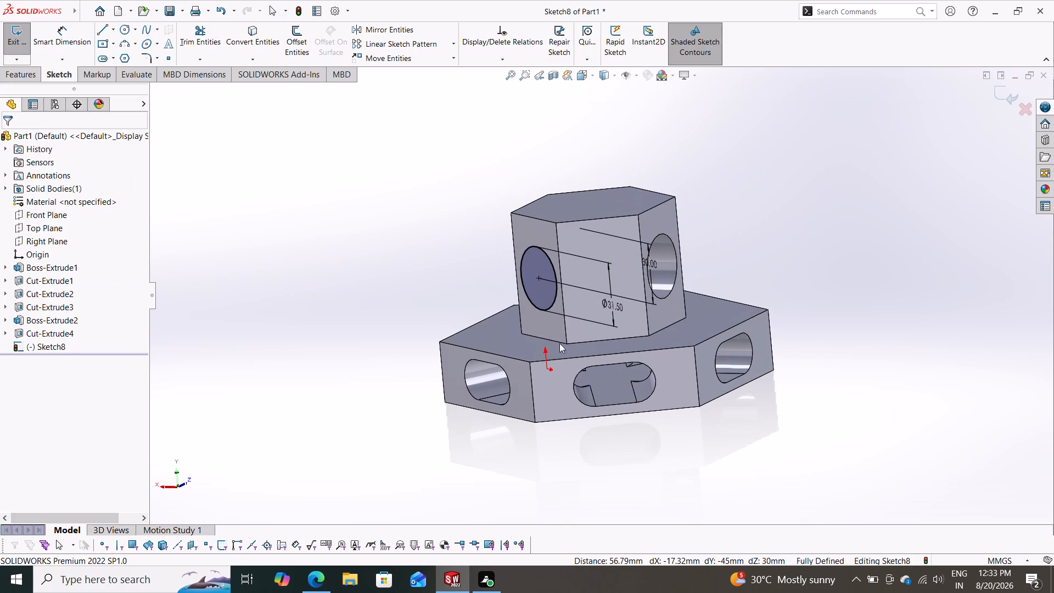
click(587, 266)
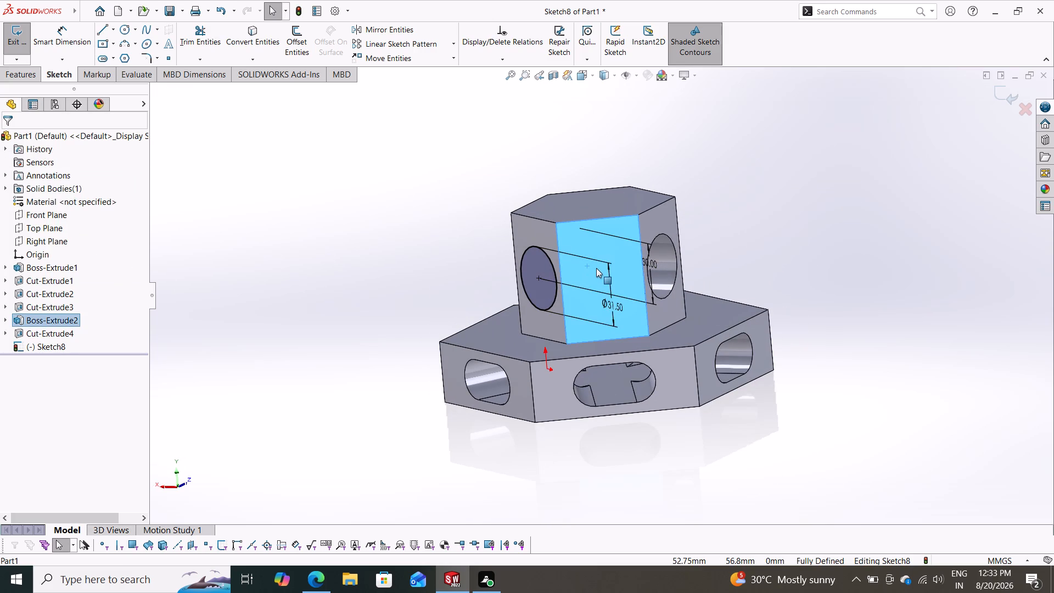
click(8, 74)
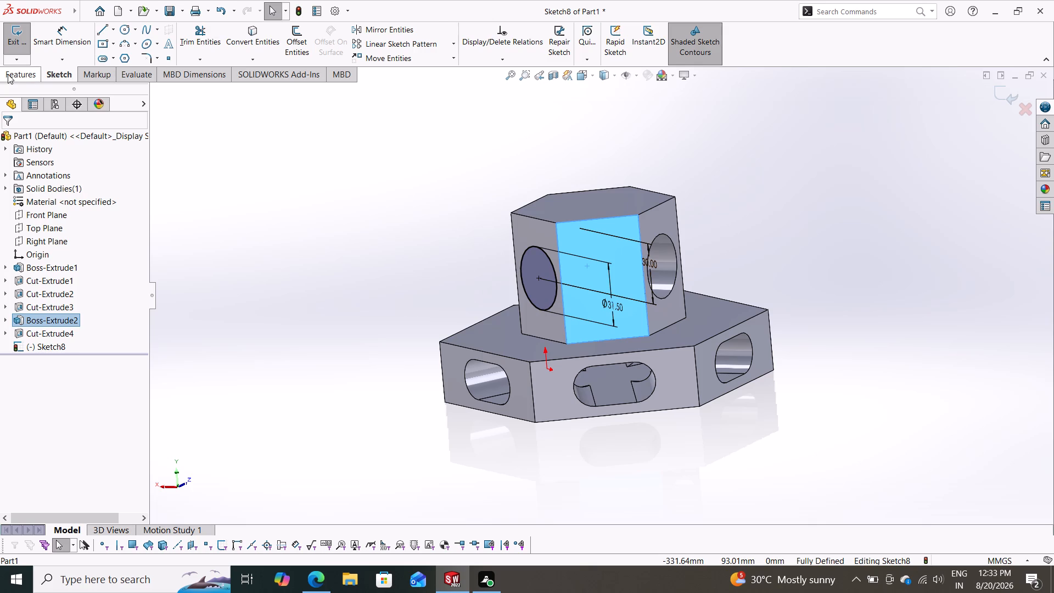
click(195, 38)
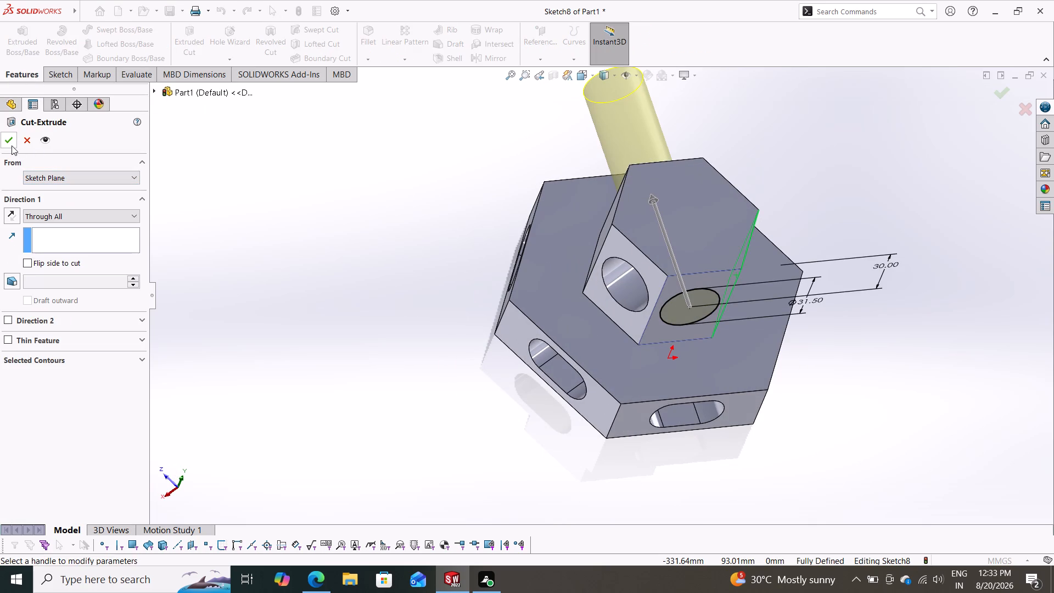
click(12, 146)
On the unbored boss side face between two bored ones, sketch a circle of about 10.1 mm radius, centred about 42 mm directly above the origin.
middle_drag(394, 333, 343, 304)
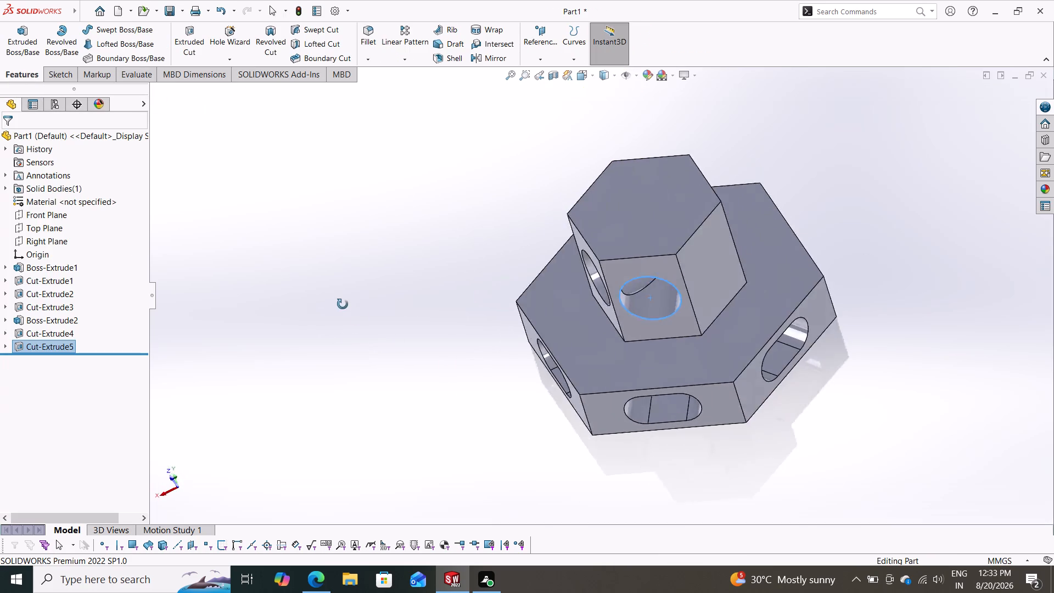
middle_drag(343, 304, 457, 191)
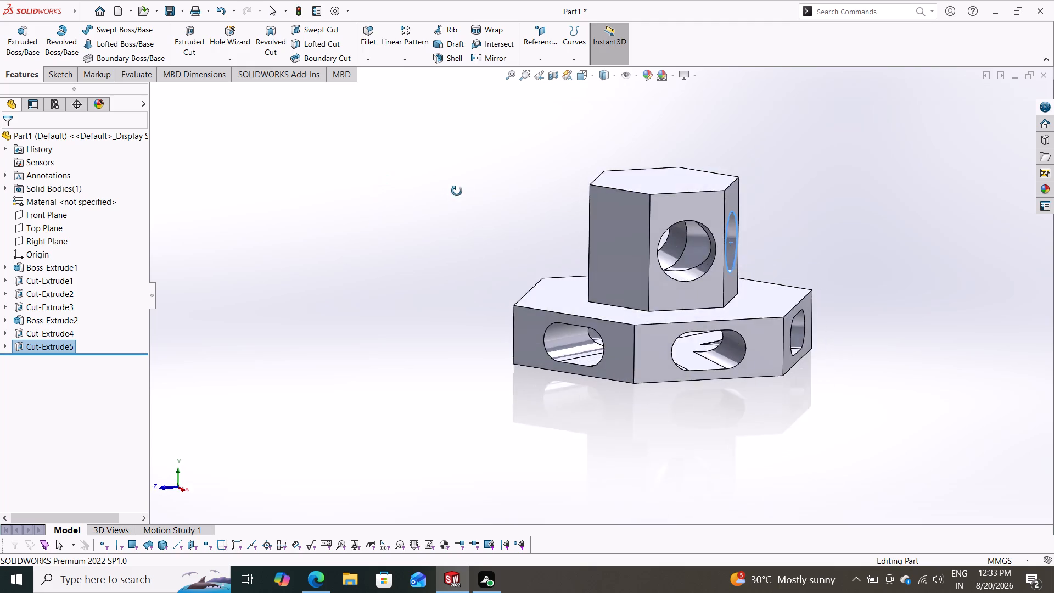
middle_drag(457, 191, 647, 248)
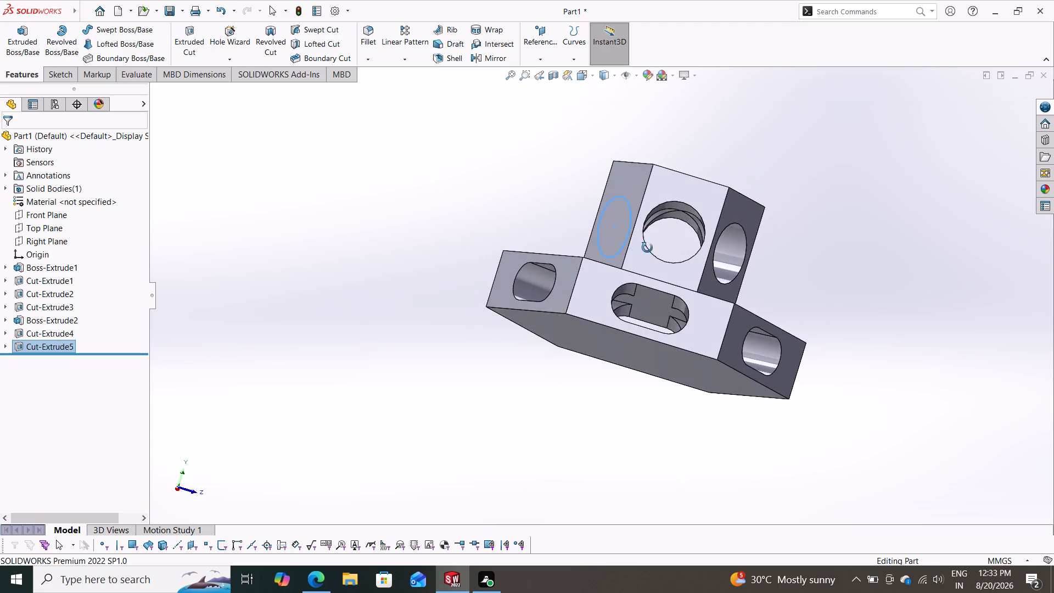
middle_drag(647, 248, 530, 233)
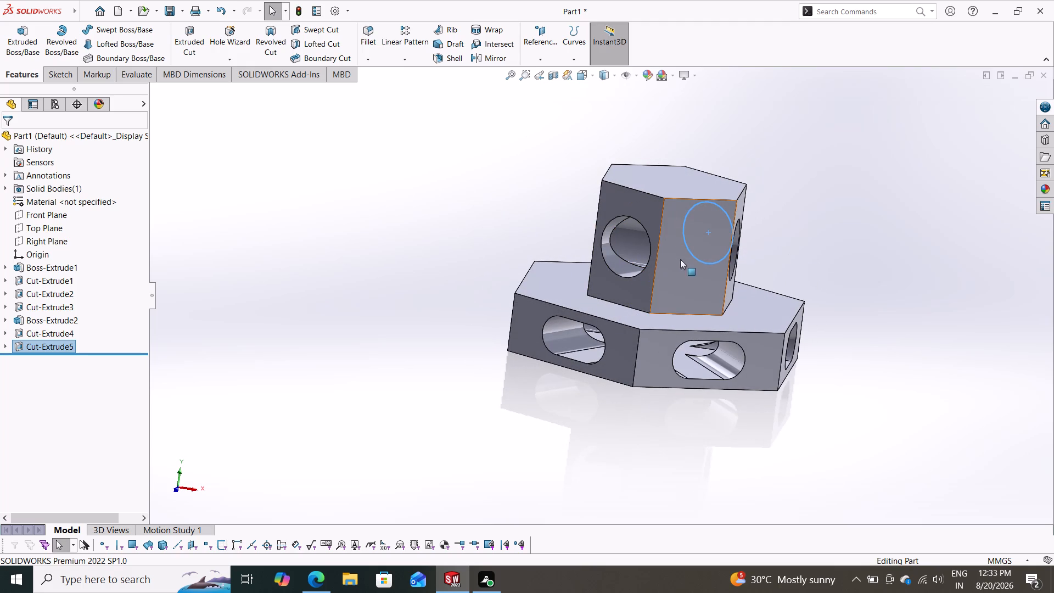
click(693, 263)
click(748, 228)
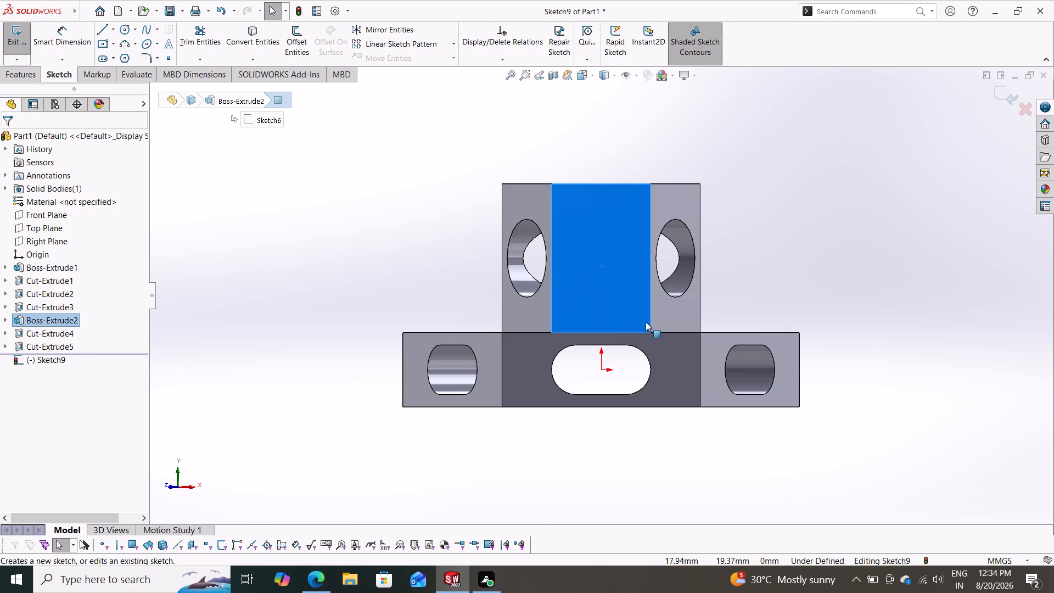
click(121, 29)
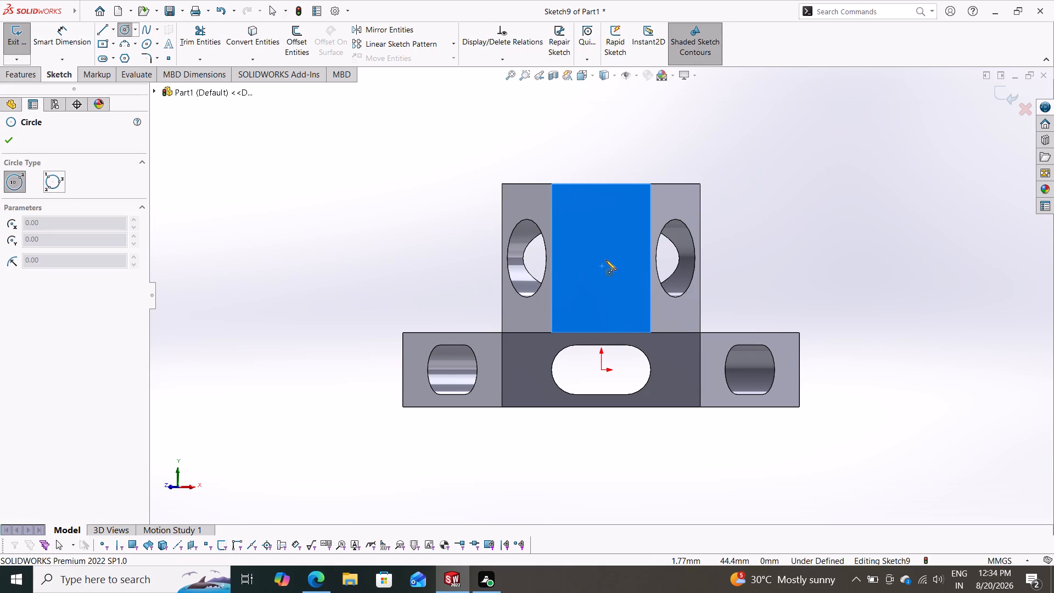
click(603, 266)
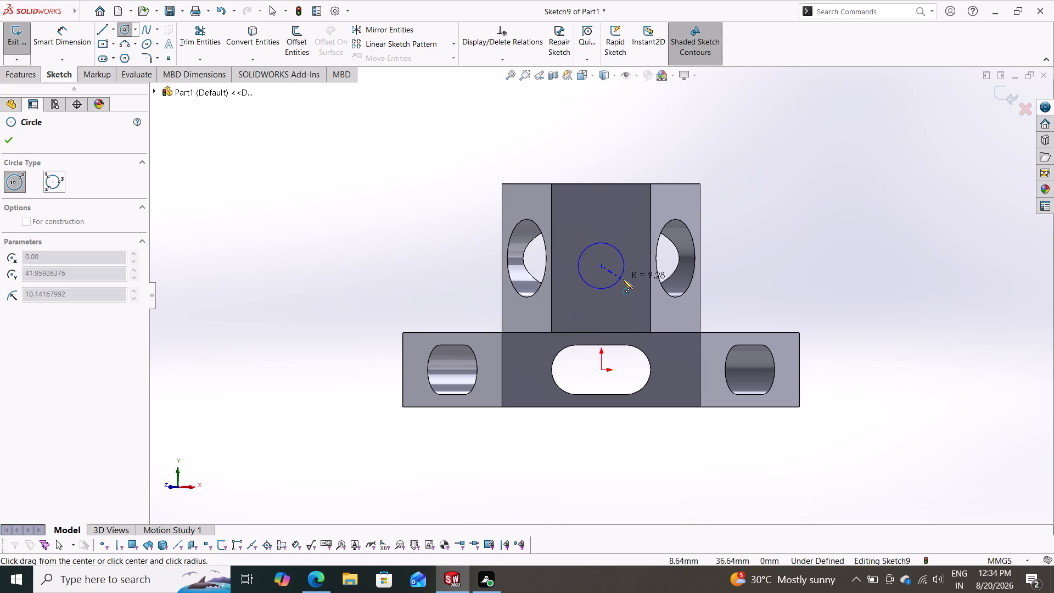
click(623, 279)
Dimension the new circle's diameter to 31.5 mm.
click(74, 43)
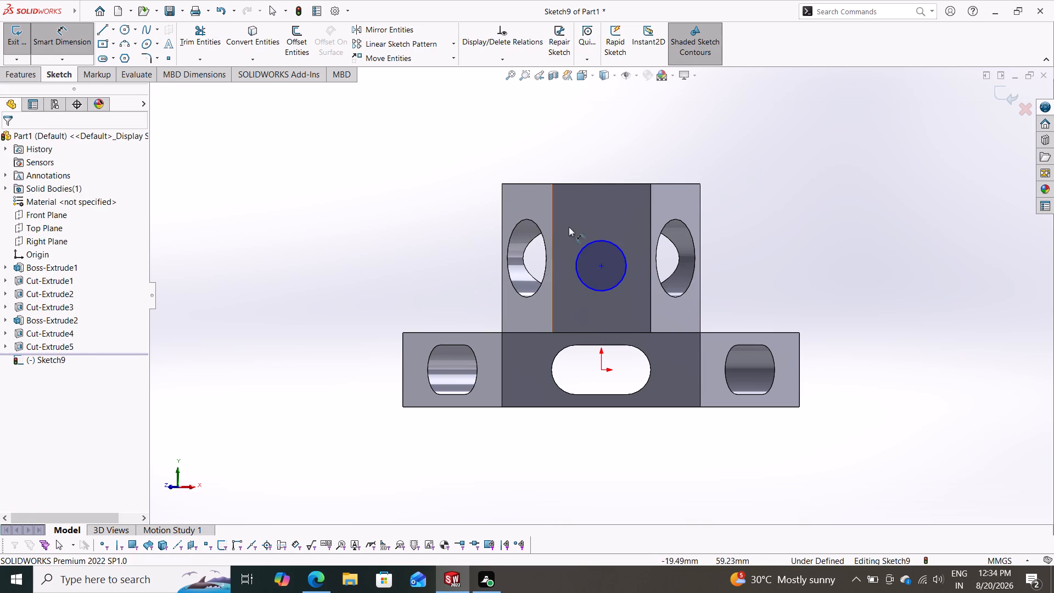
click(623, 249)
click(597, 159)
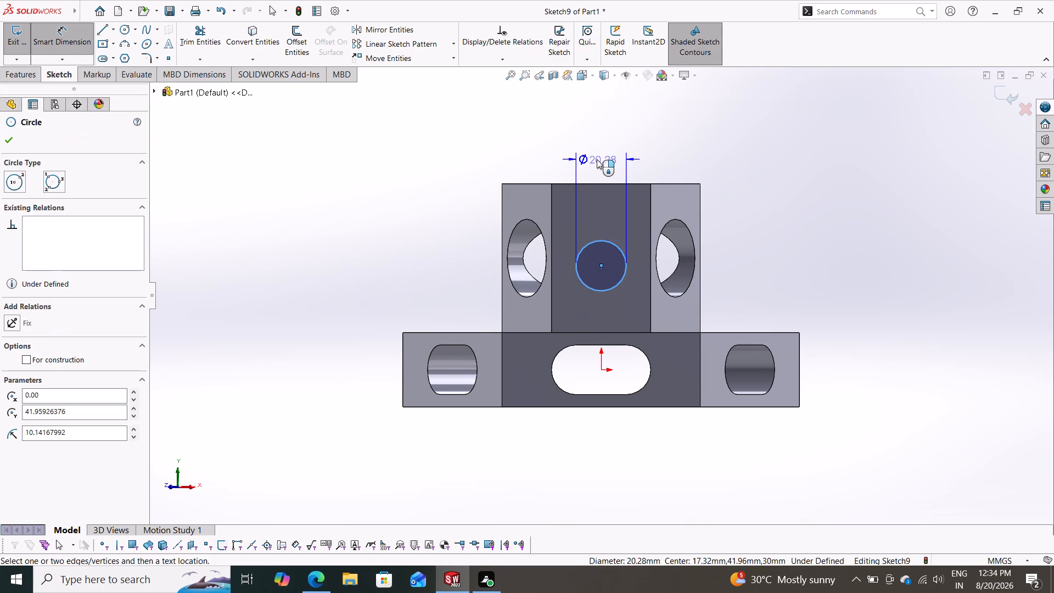
text(31.5)
key(Return)
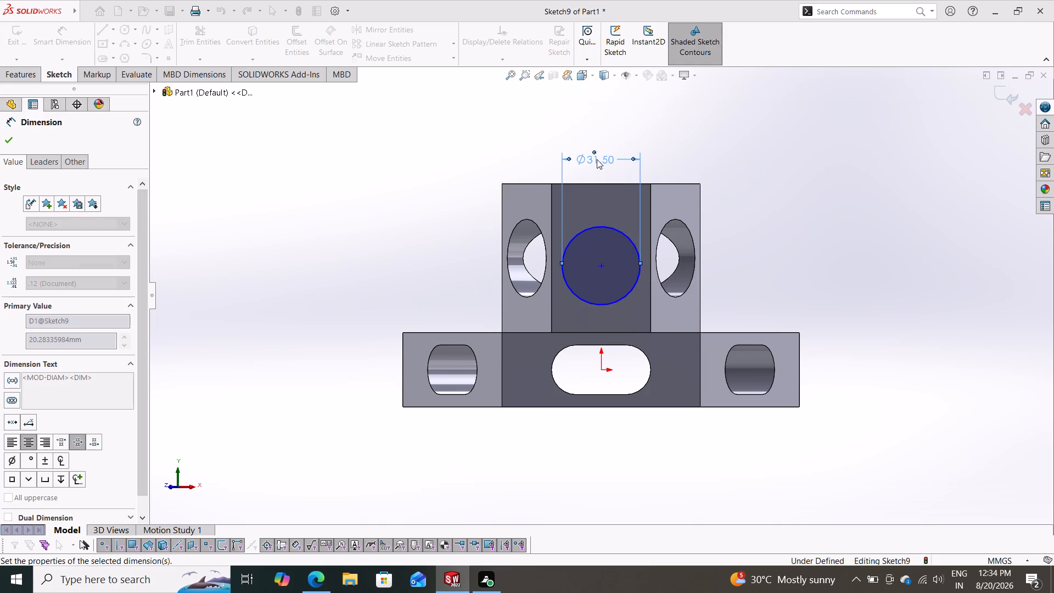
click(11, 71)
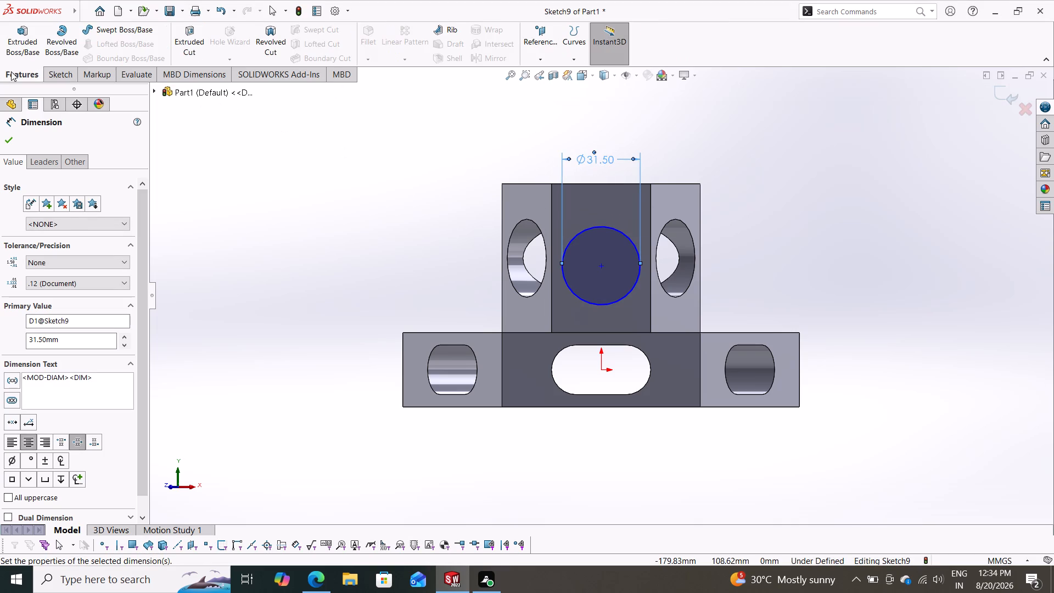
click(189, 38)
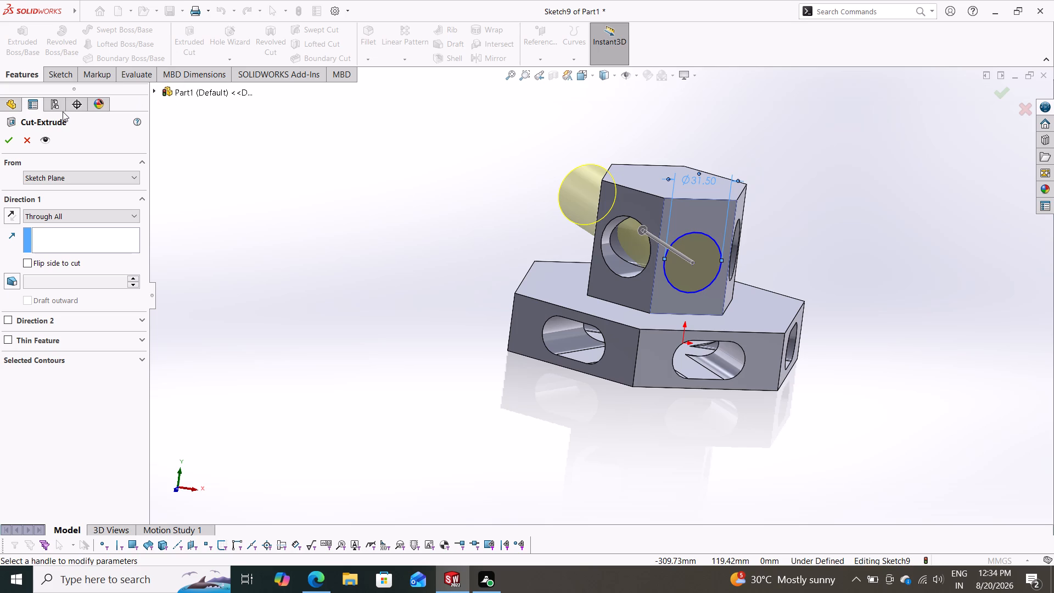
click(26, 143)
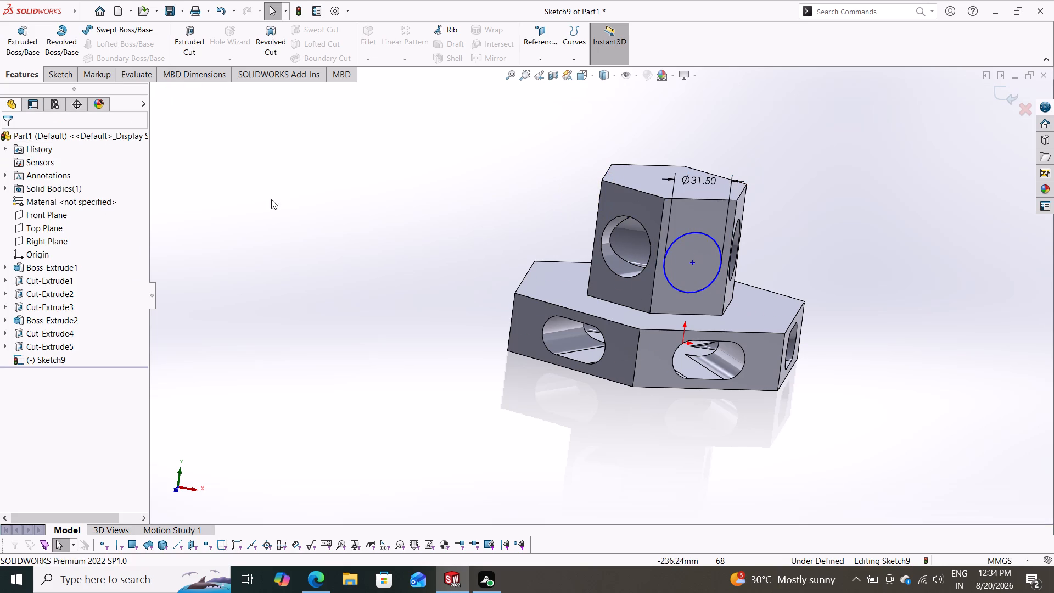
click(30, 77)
Dimension the new circle's centre 30 mm below the boss's top corner vertex.
click(59, 72)
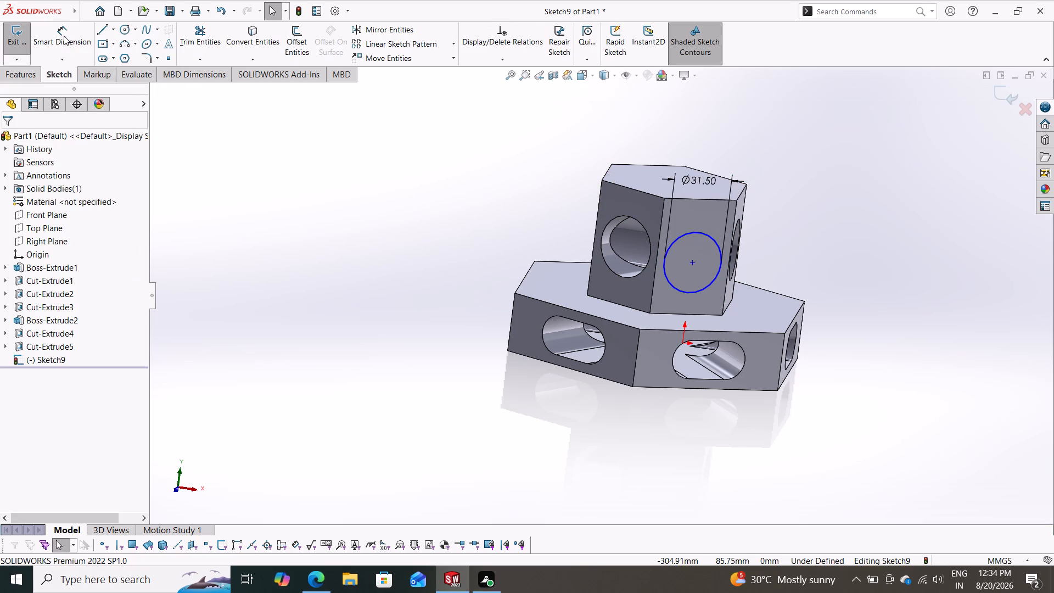
click(64, 36)
click(694, 265)
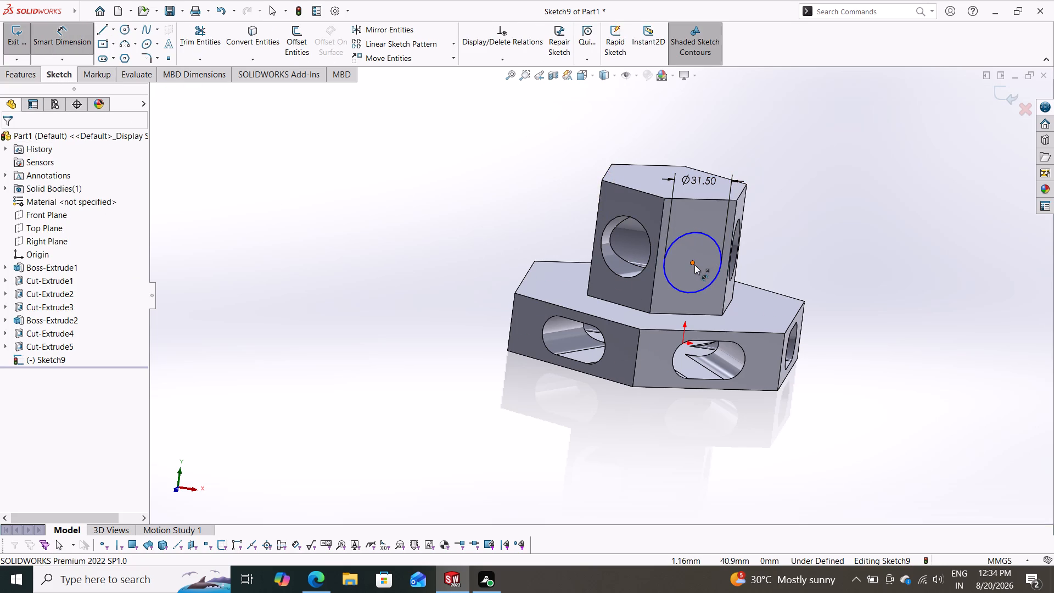
click(736, 200)
click(798, 233)
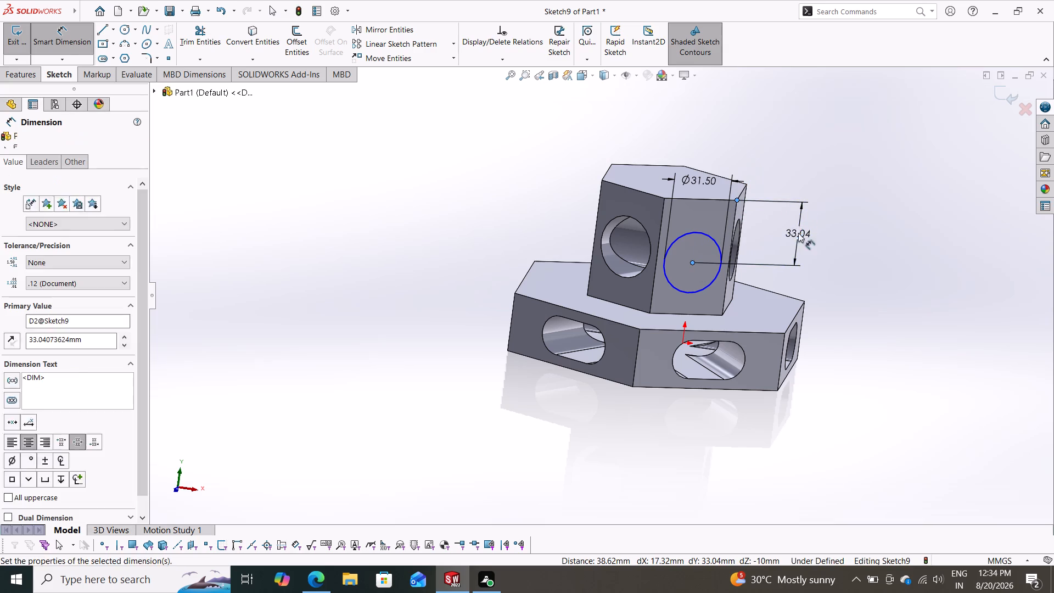
text(30)
key(Return)
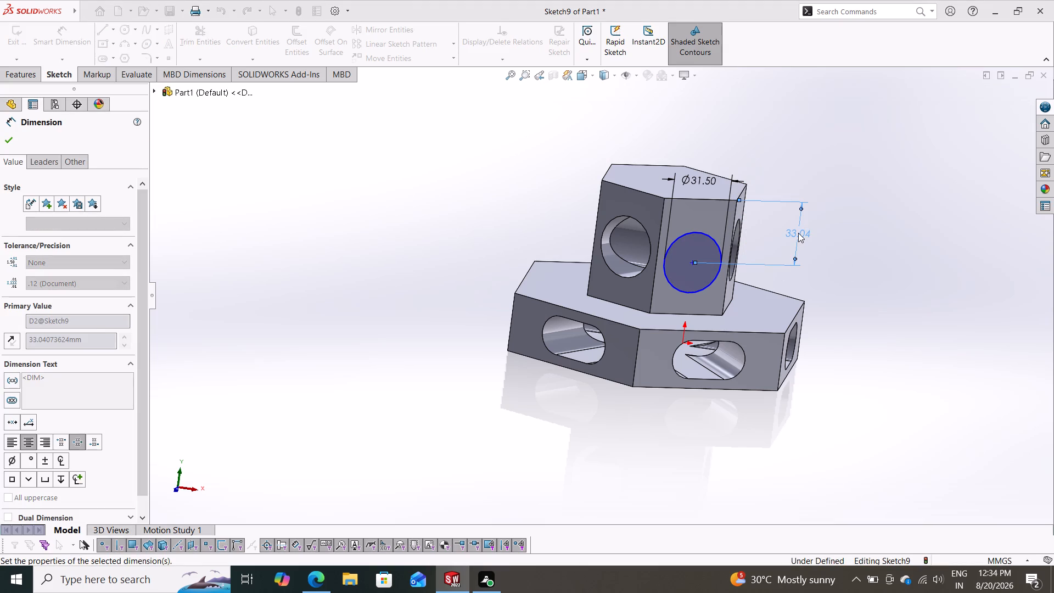
click(8, 138)
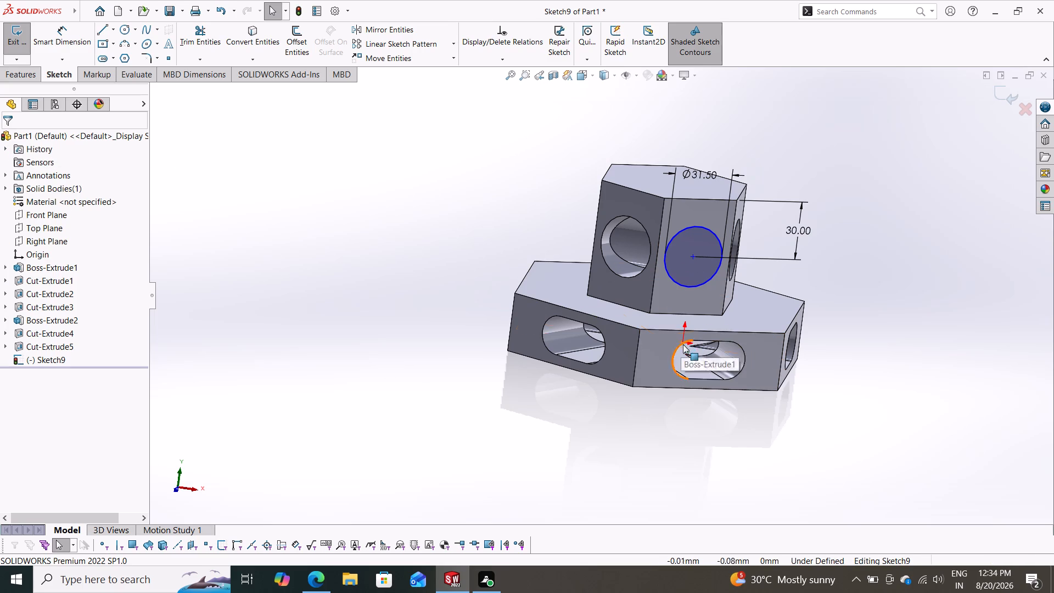
Examine the circle's centre point and the sketch origin to check how they line up on the boss face.
scroll(683, 343, down, 3)
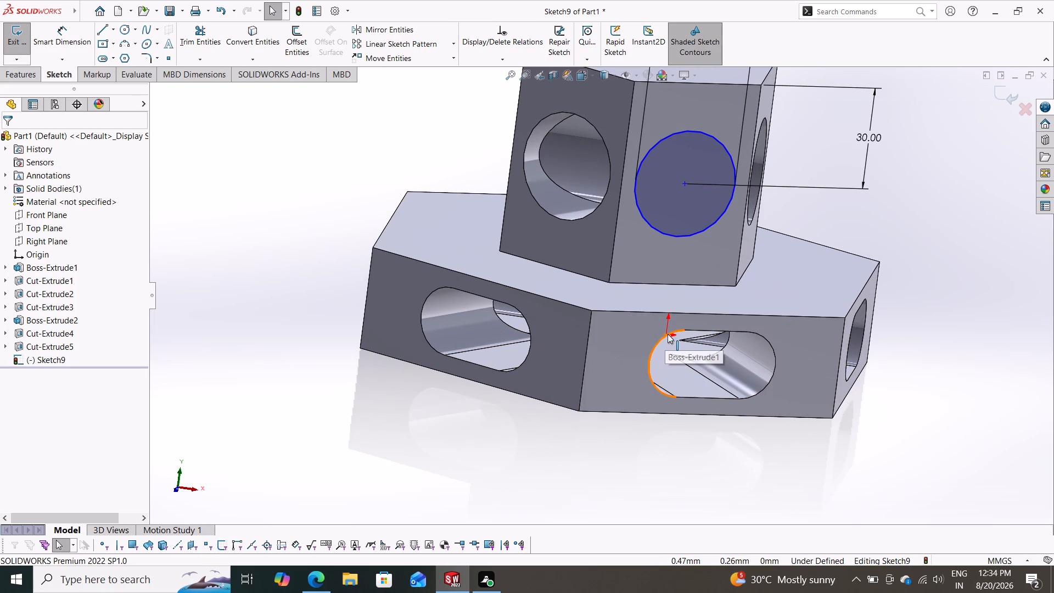
scroll(668, 334, down, 3)
click(652, 327)
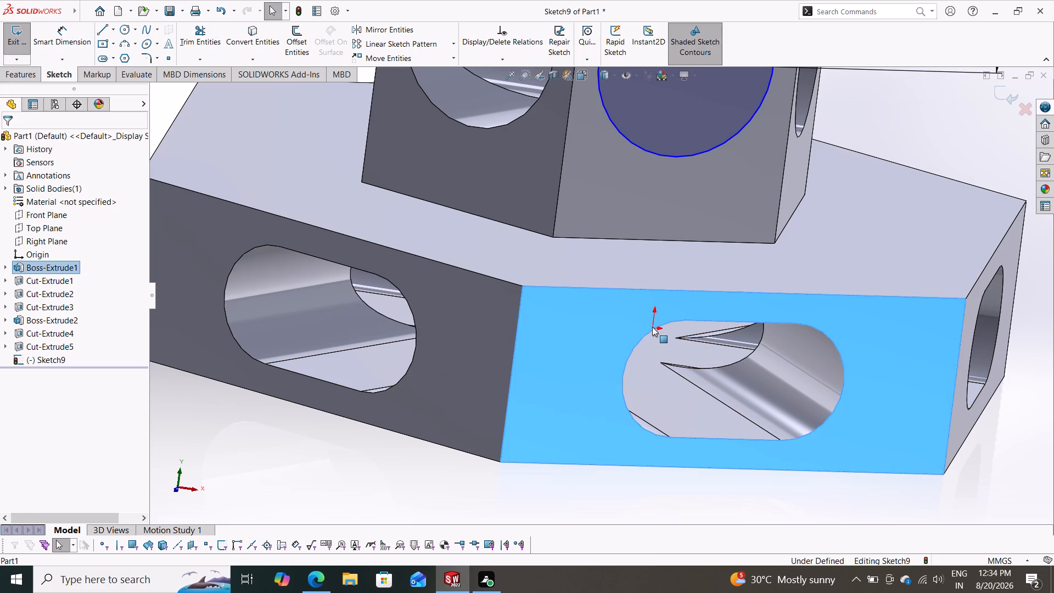
key(Escape)
key(Escape)
scroll(653, 332, down, 3)
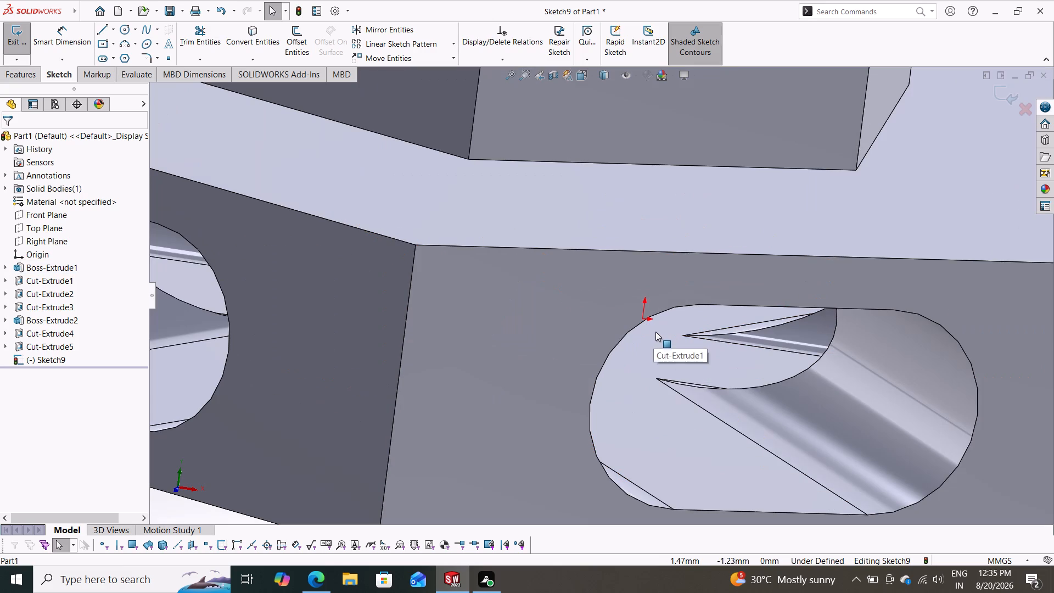
scroll(642, 316, down, 2)
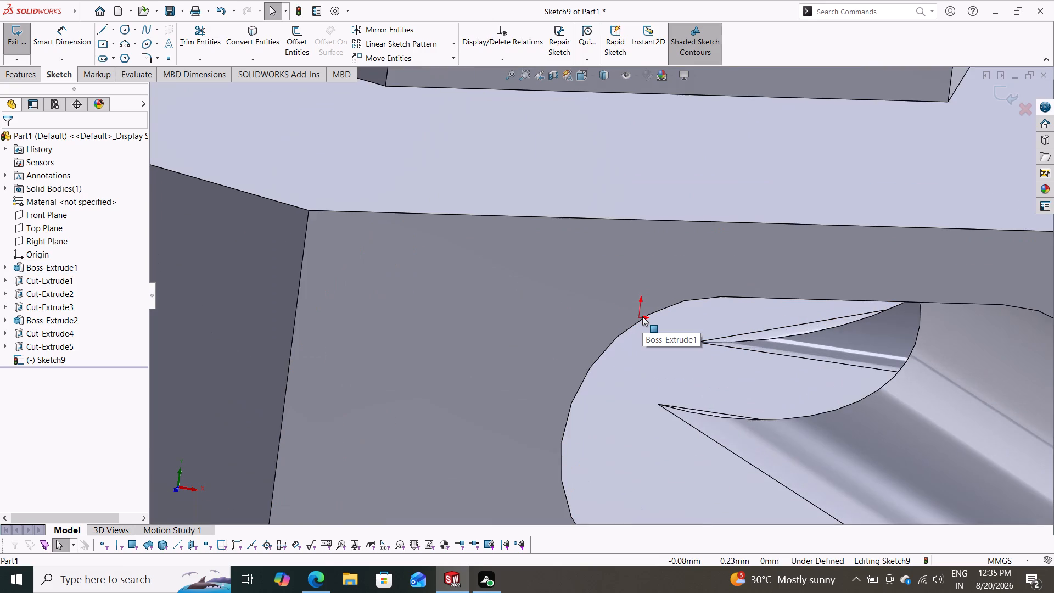
scroll(642, 316, down, 4)
middle_drag(698, 376, 674, 332)
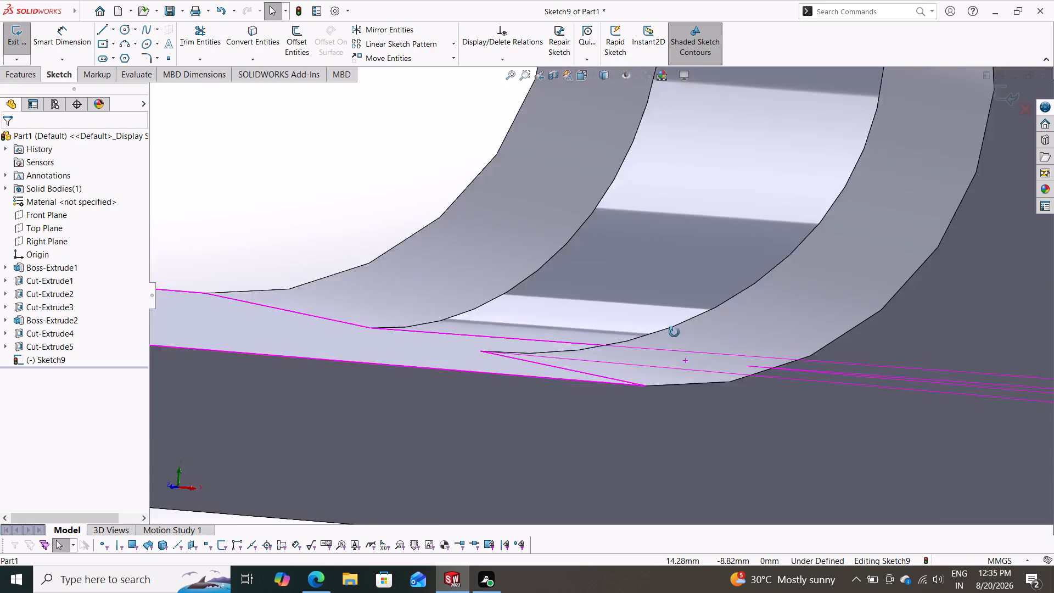
middle_drag(674, 332, 677, 344)
scroll(638, 351, down, 3)
scroll(634, 352, up, 7)
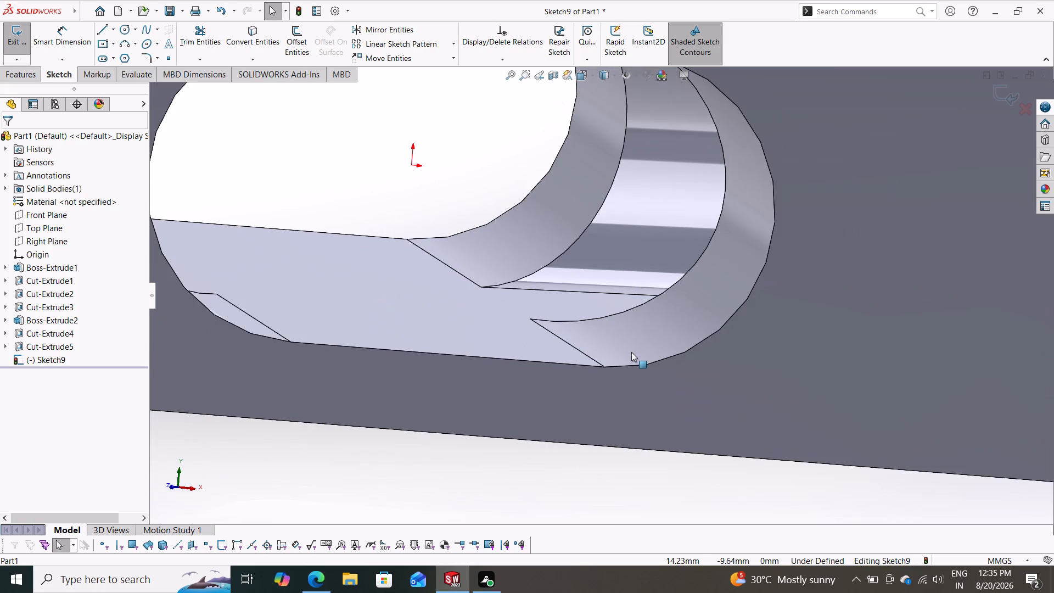
scroll(630, 353, up, 3)
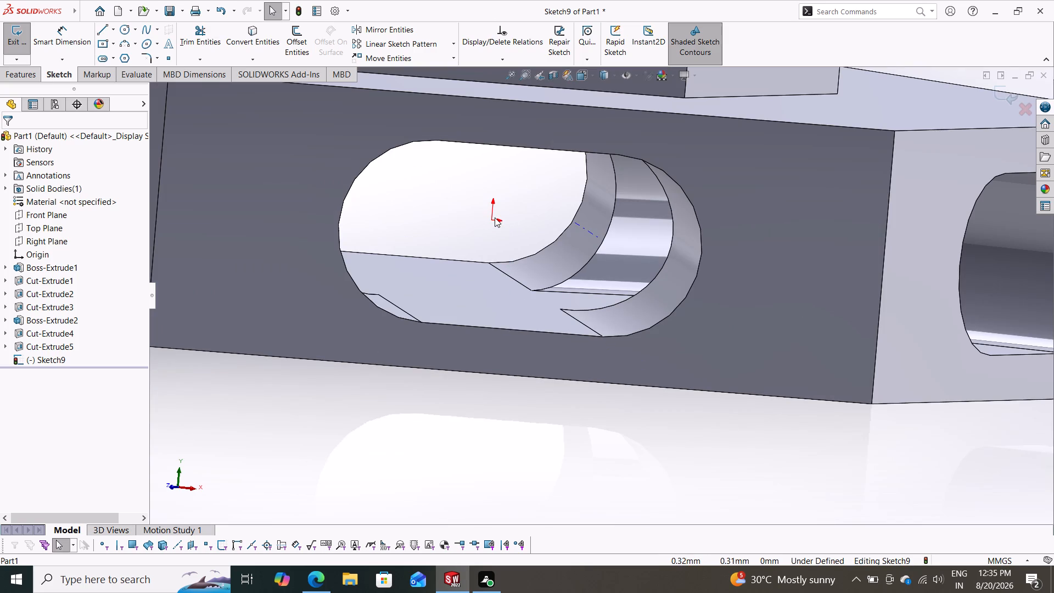
shift+click(491, 217)
scroll(500, 256, down, 2)
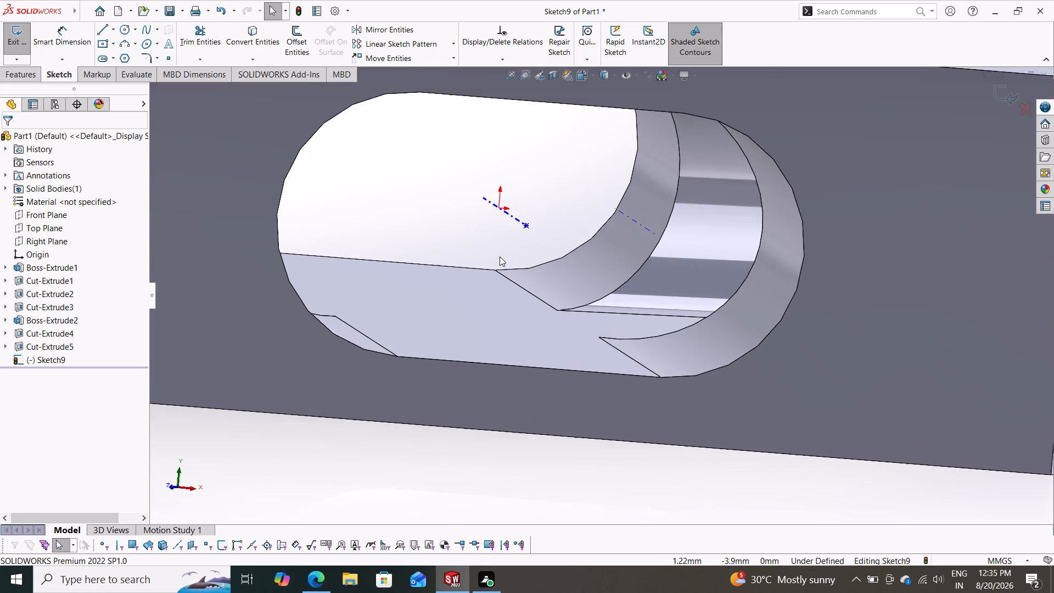
scroll(500, 256, up, 7)
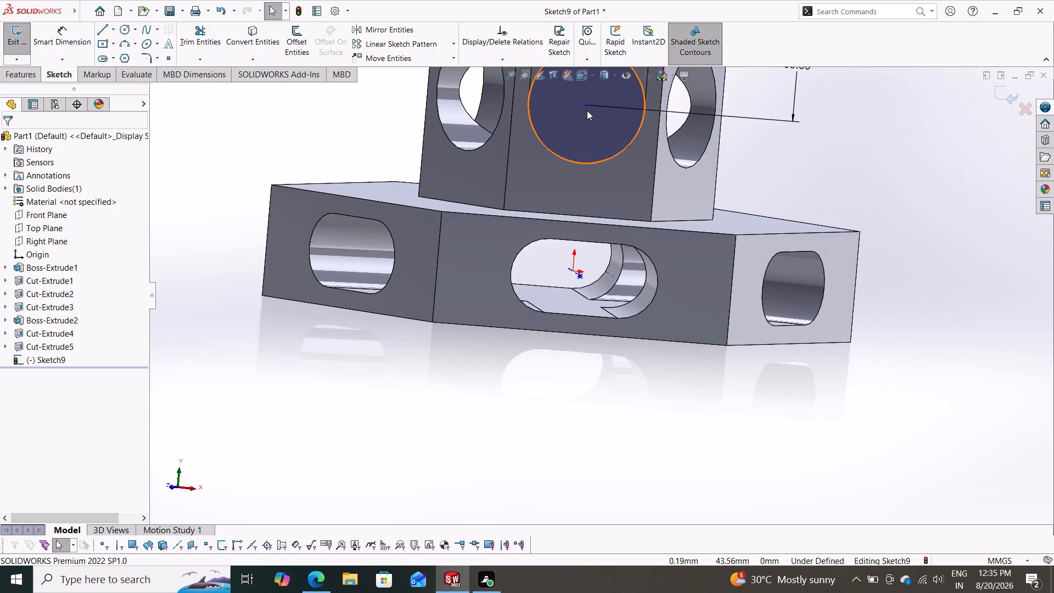
click(586, 102)
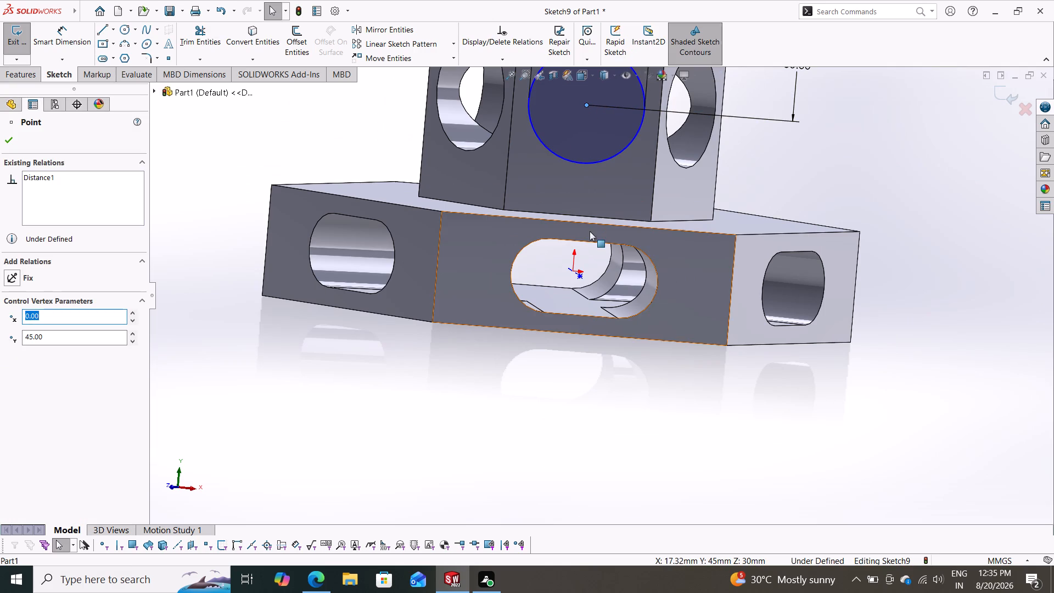
key(Escape)
key(Escape)
key(Escape)
key(Escape)
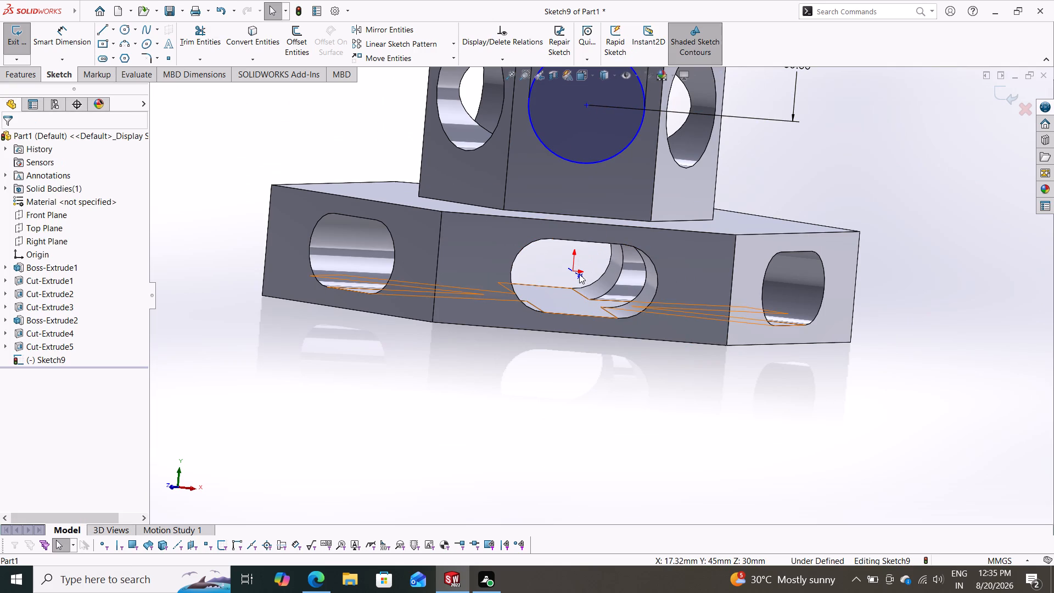
click(577, 275)
drag(580, 271, 532, 346)
key(Escape)
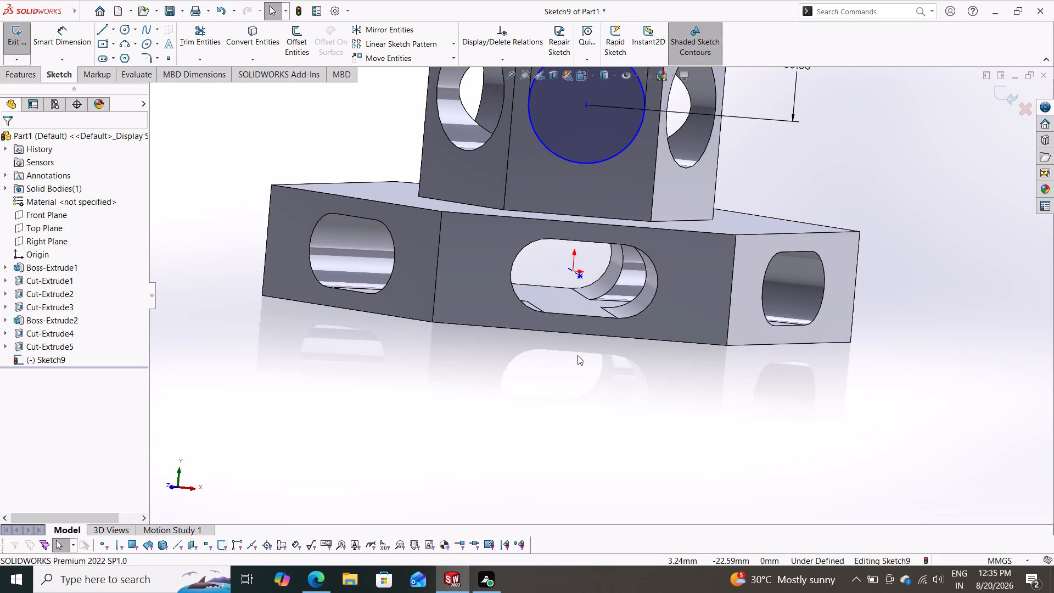
key(Escape)
scroll(585, 355, down, 1)
scroll(582, 355, up, 6)
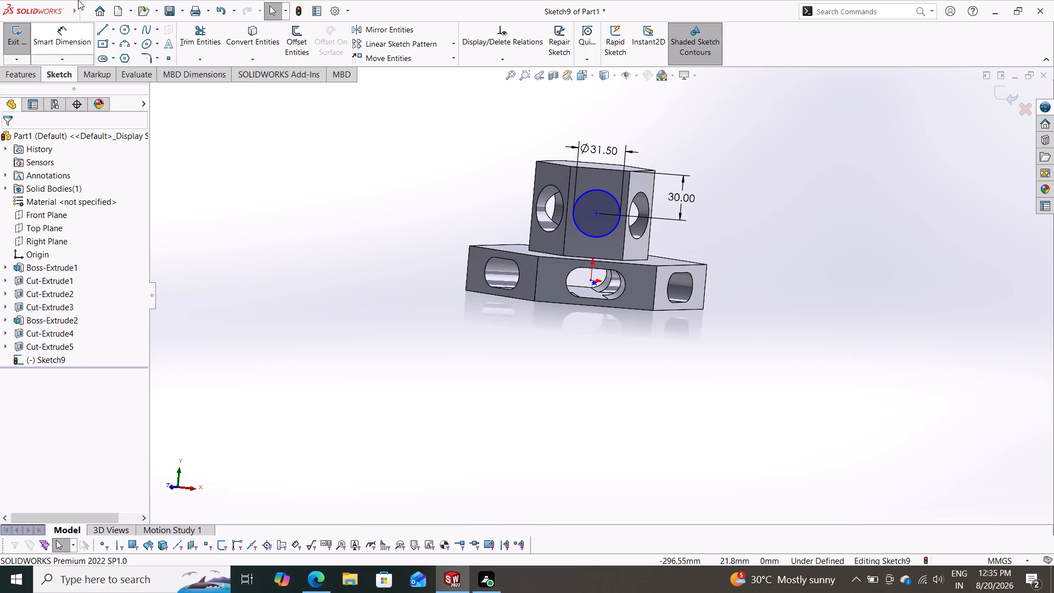
Cut the 31.5 mm circle through the boss with an Extruded Cut set to Through All.
click(34, 74)
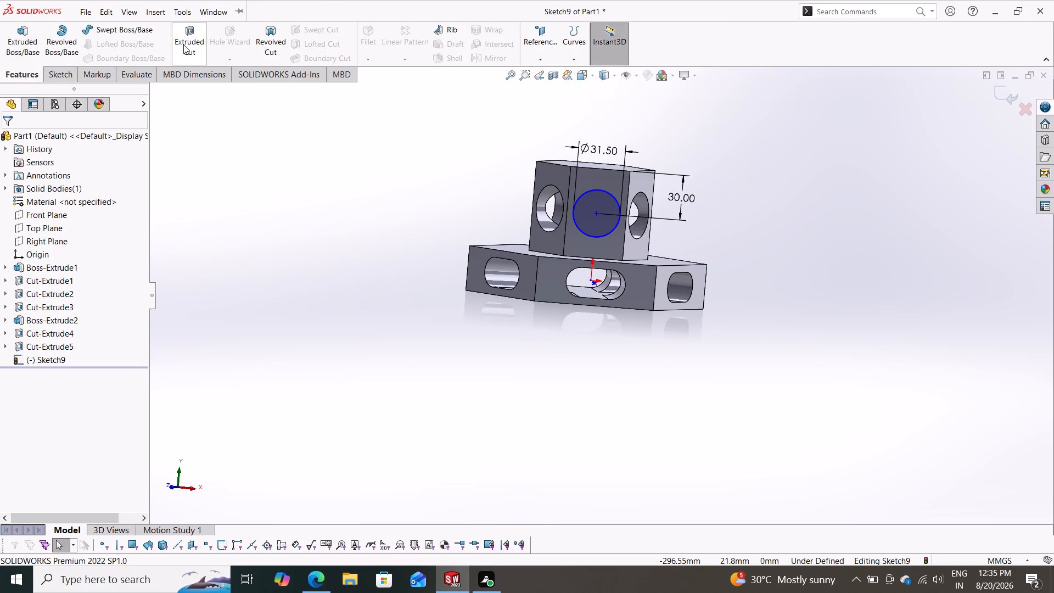
drag(184, 43, 191, 47)
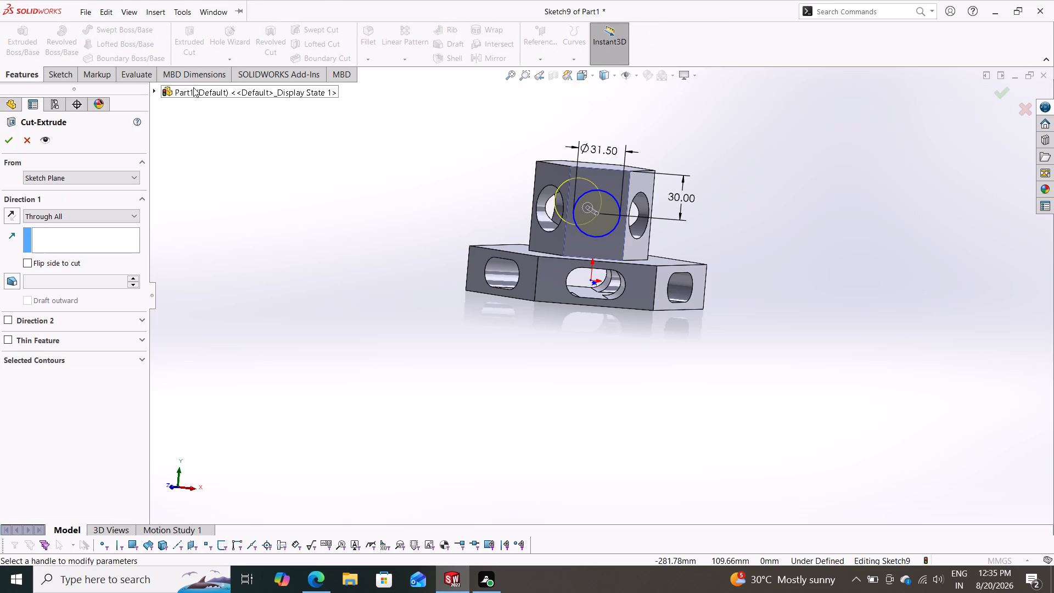
click(4, 142)
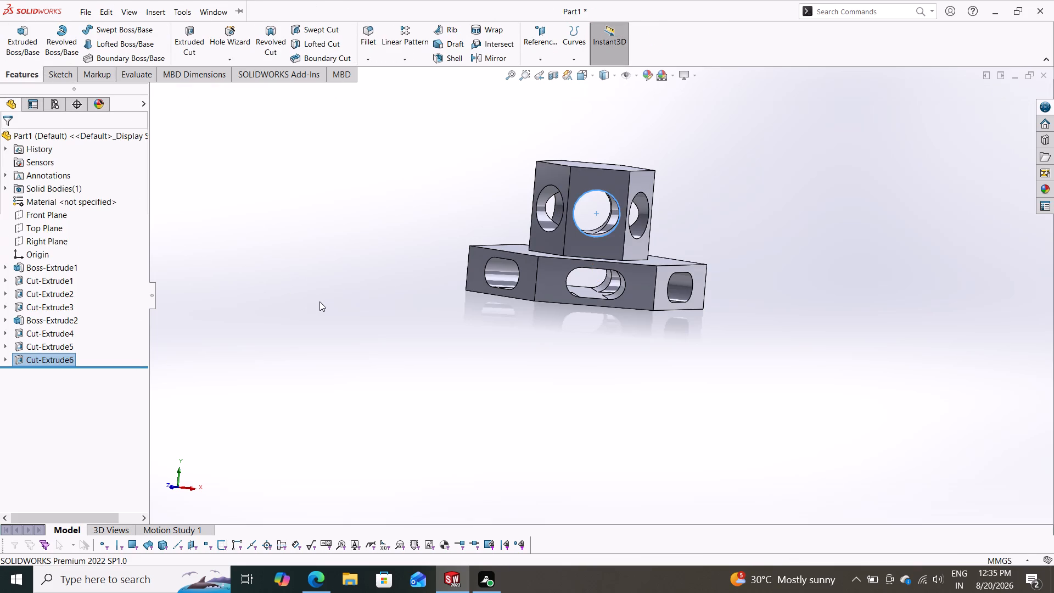
Inspect the boss's through holes and the slotted base from all around, including the underside.
middle_drag(650, 391, 517, 411)
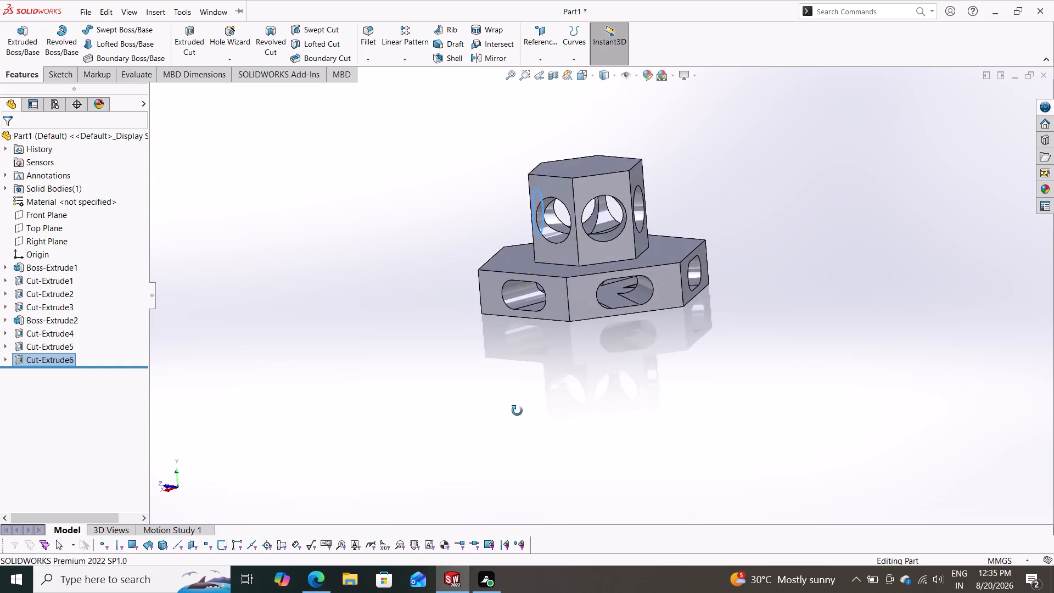
middle_drag(517, 411, 687, 404)
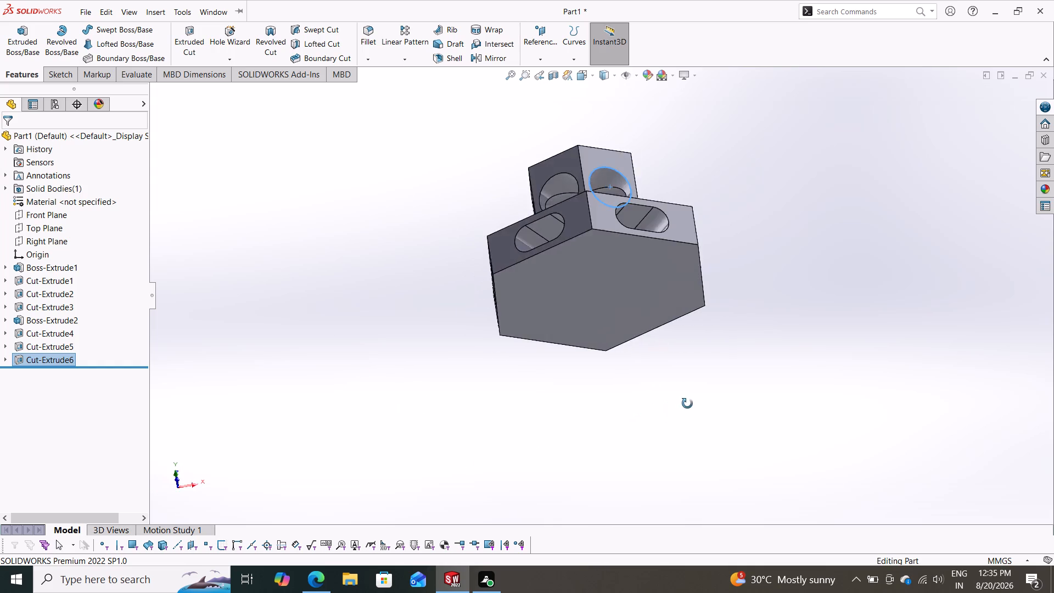
middle_drag(687, 404, 403, 480)
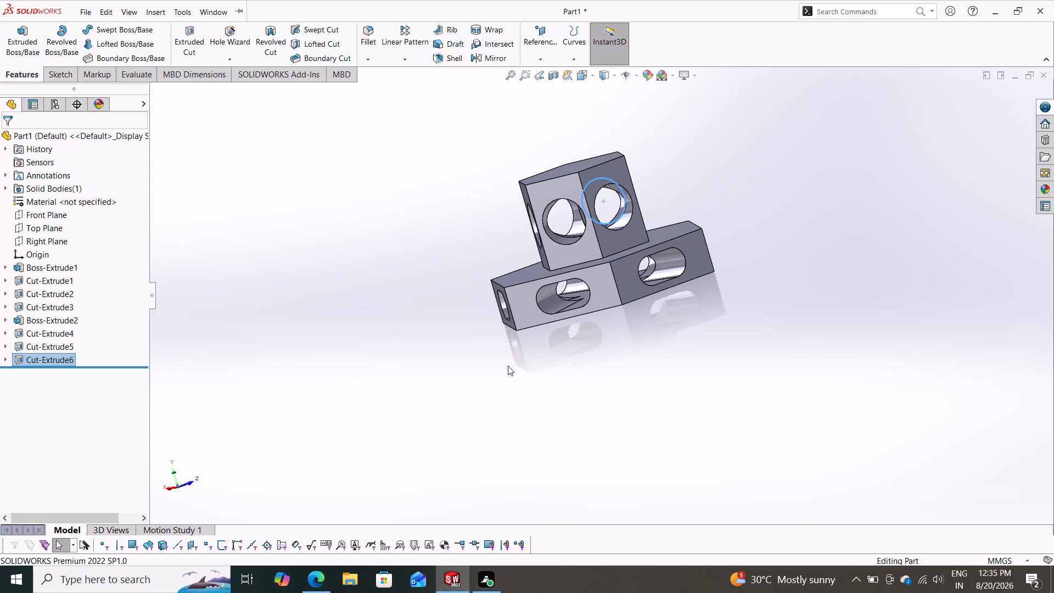
scroll(526, 354, down, 1)
scroll(526, 354, up, 1)
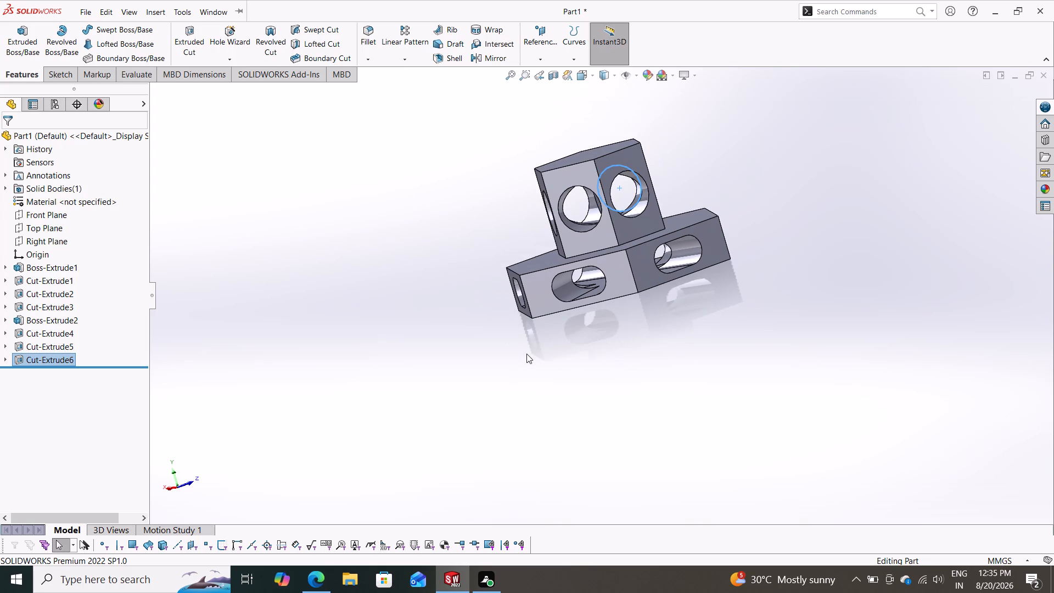
middle_drag(526, 354, 775, 374)
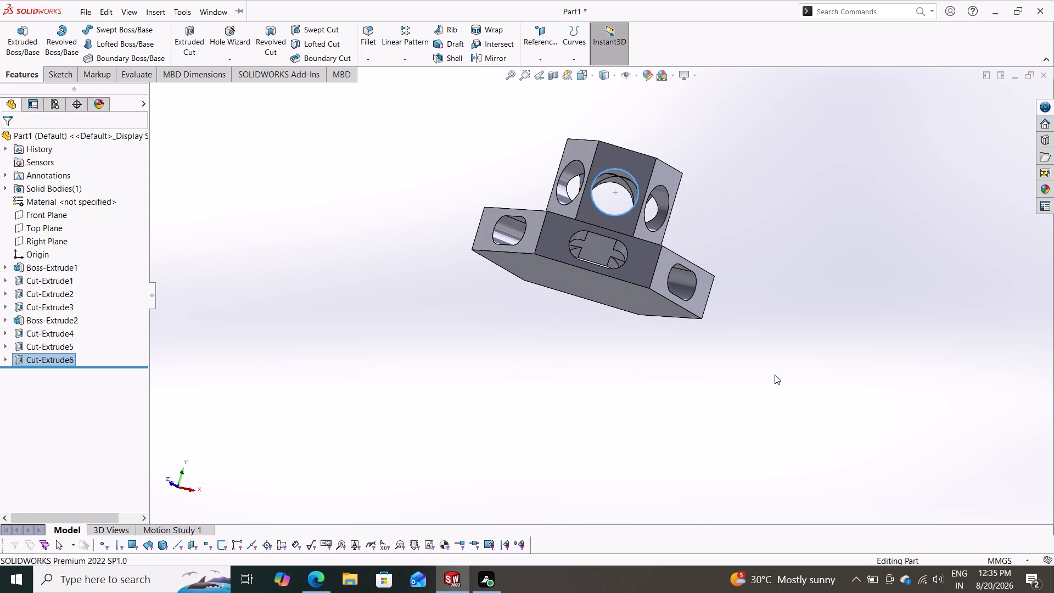
click(872, 578)
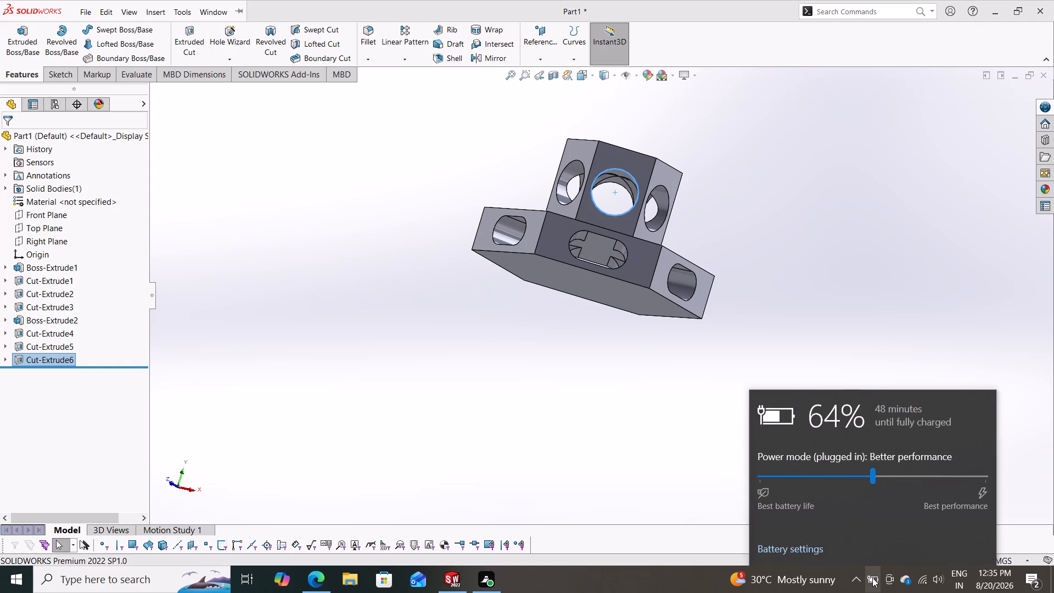
click(872, 578)
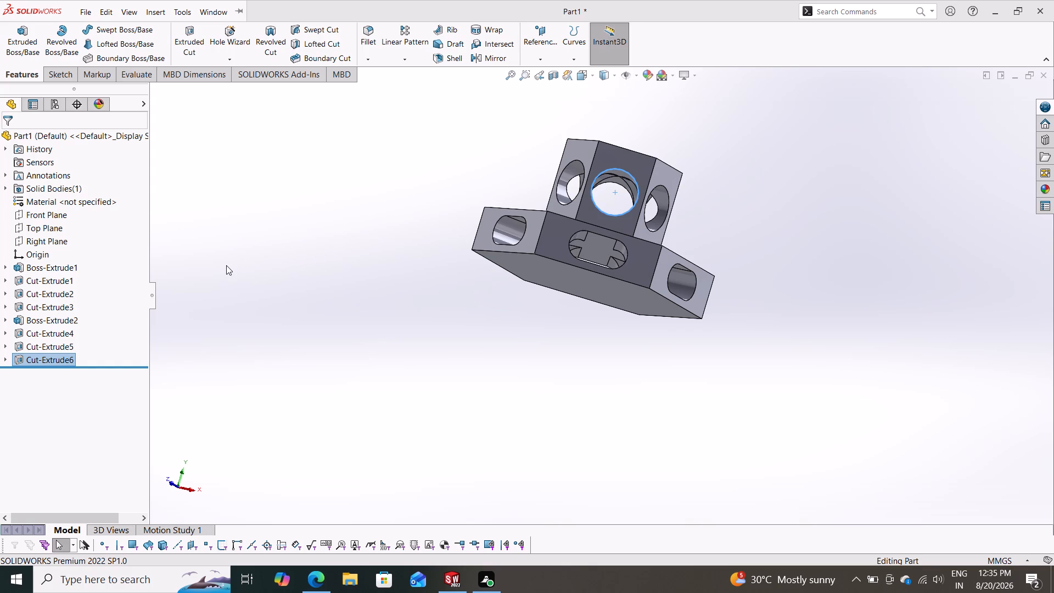
middle_drag(484, 243, 452, 361)
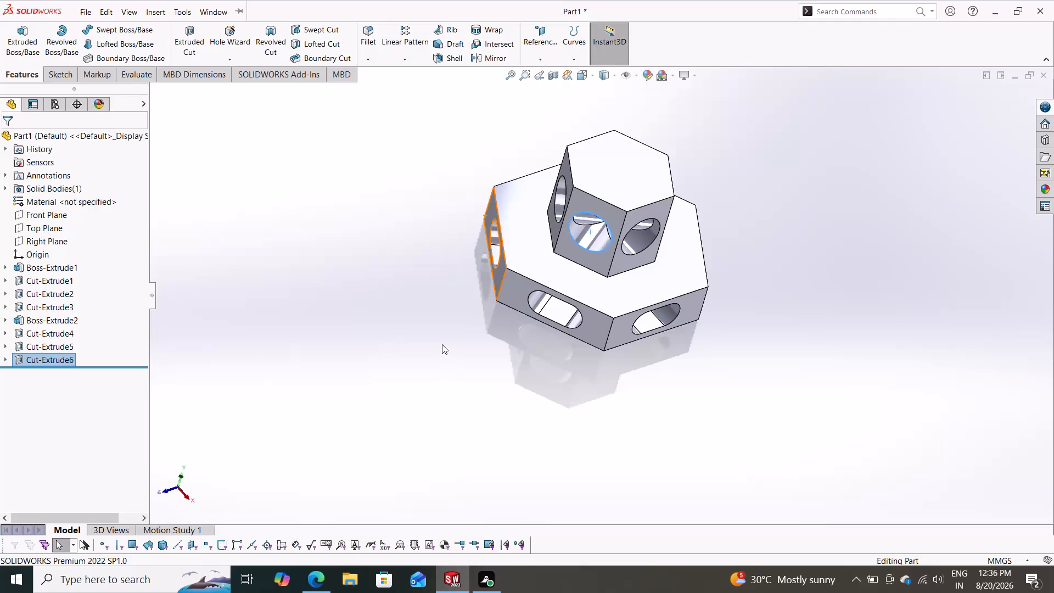
scroll(548, 166, up, 1)
right_click(557, 155)
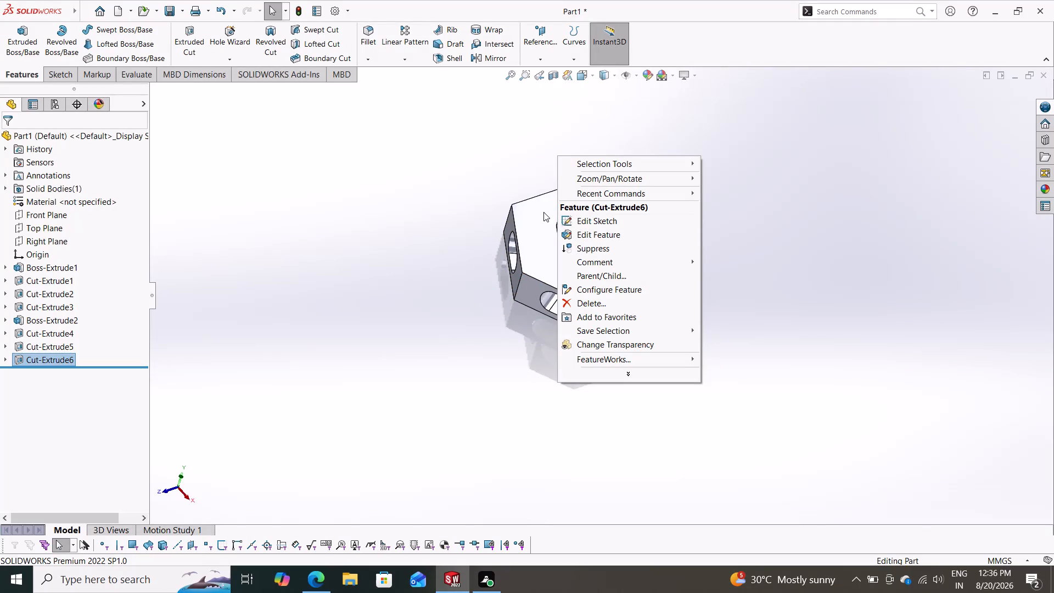
click(440, 195)
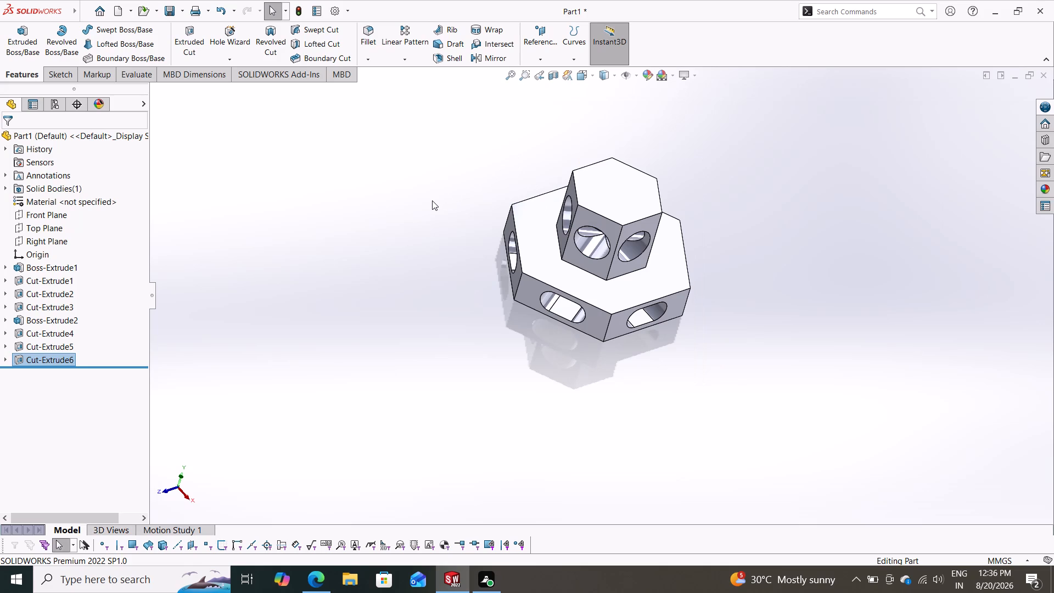
key(Escape)
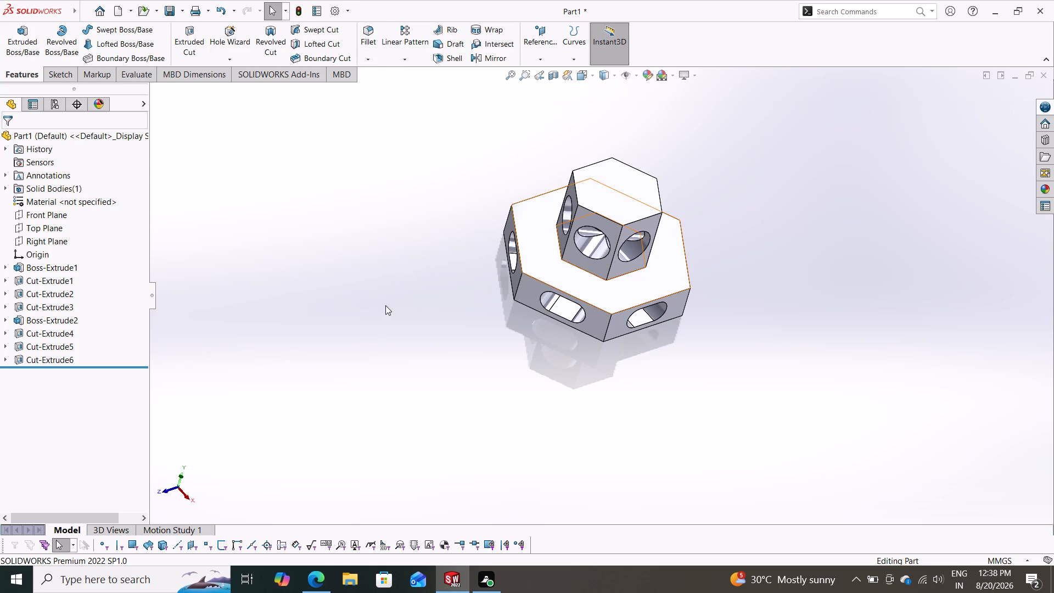
Open the part's material library and choose Plain Carbon Steel from the Steel category.
scroll(398, 311, down, 1)
middle_drag(401, 329, 379, 186)
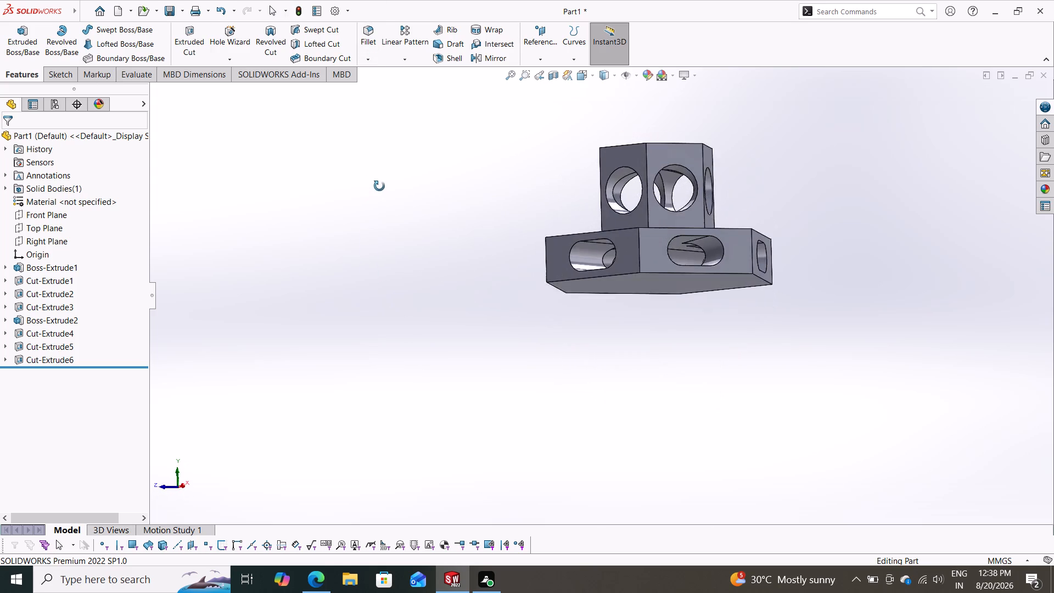
middle_drag(379, 186, 375, 220)
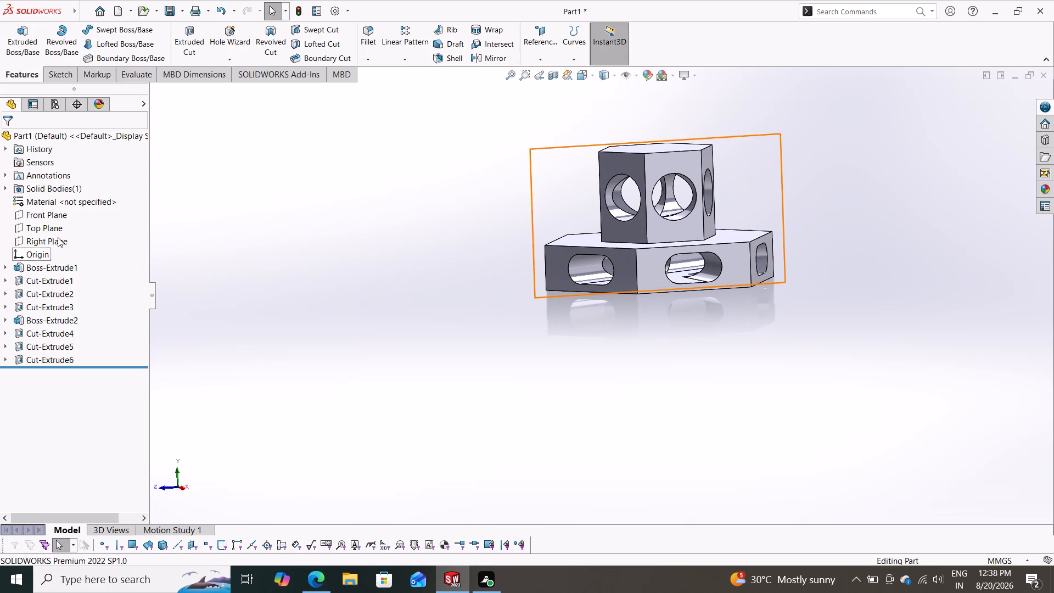
click(85, 199)
right_click(85, 199)
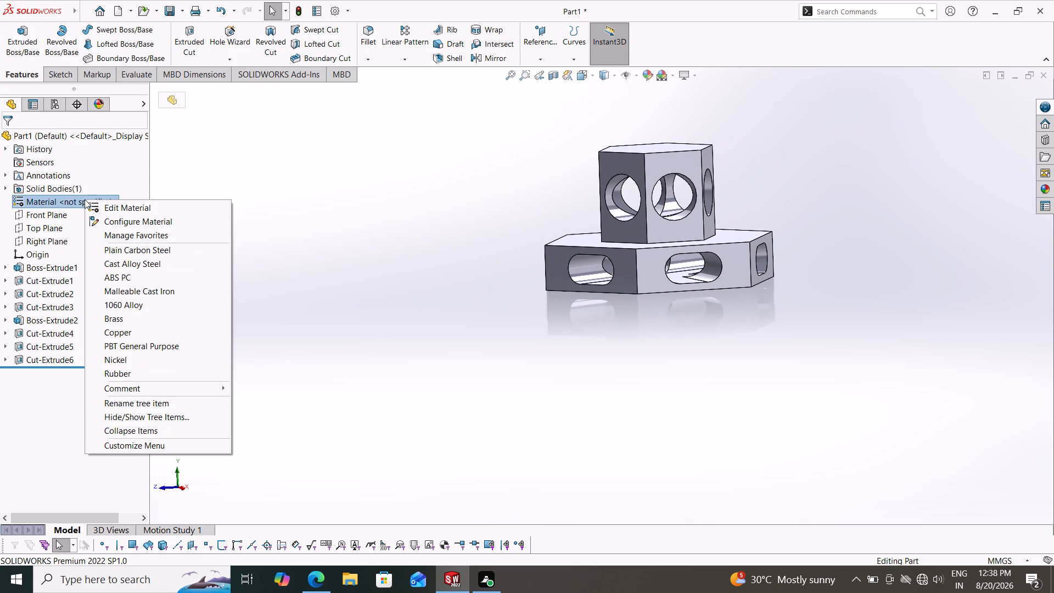
click(103, 206)
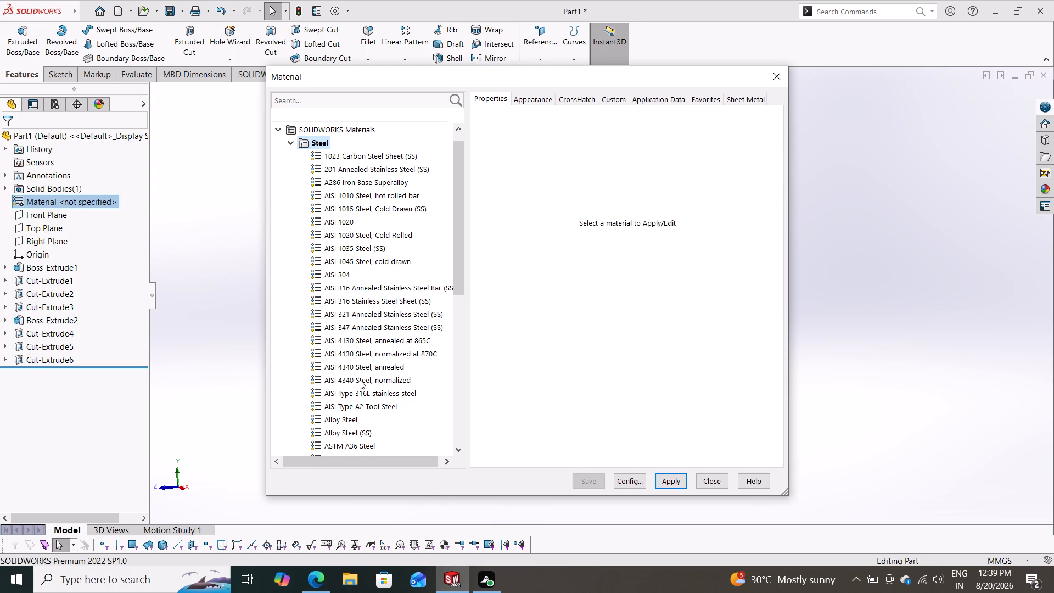
scroll(360, 371, down, 2)
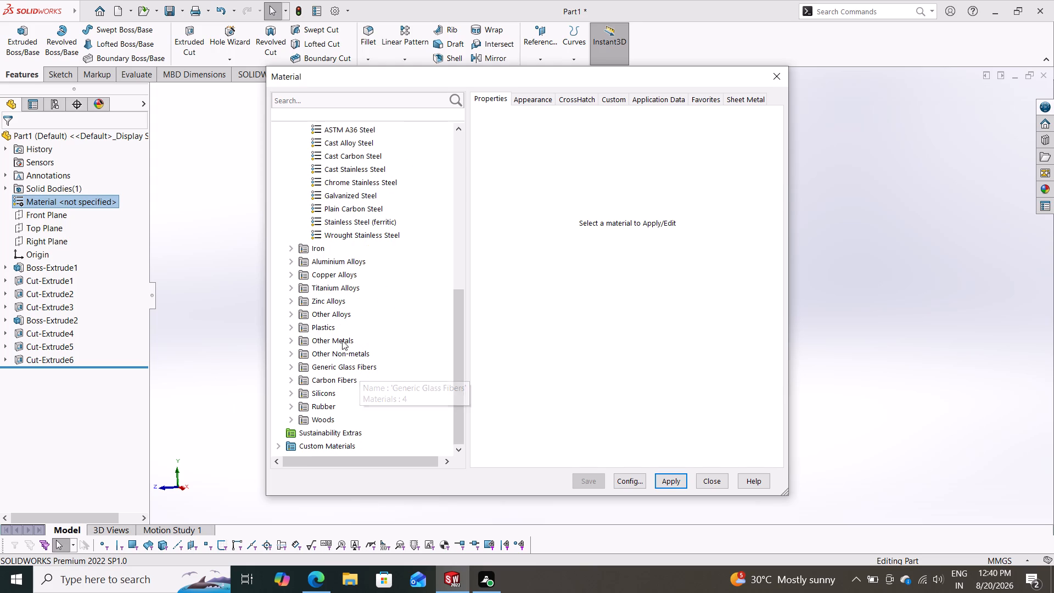
click(357, 220)
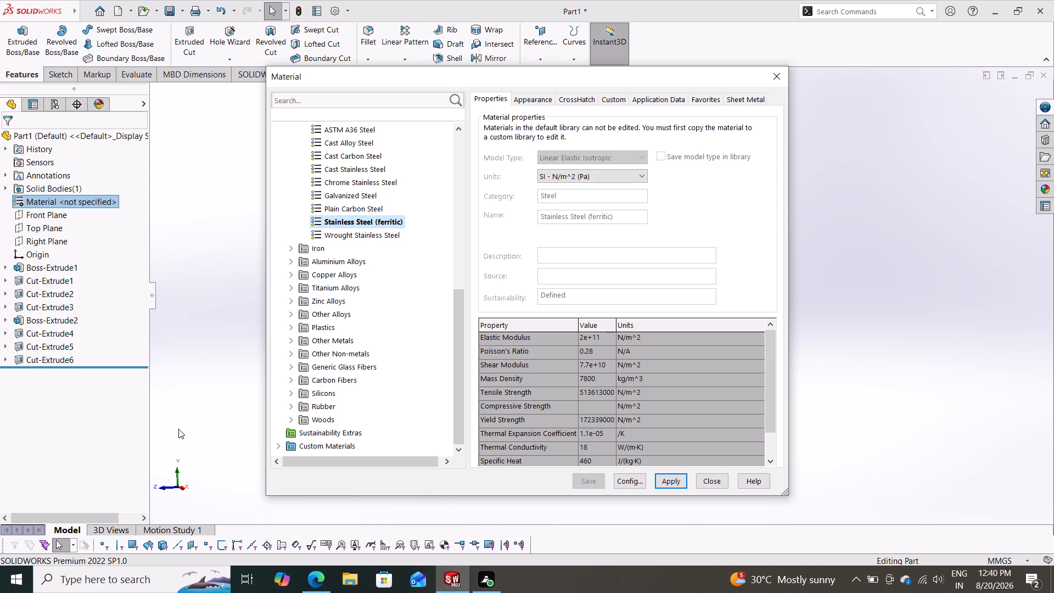
scroll(323, 356, down, 1)
click(366, 206)
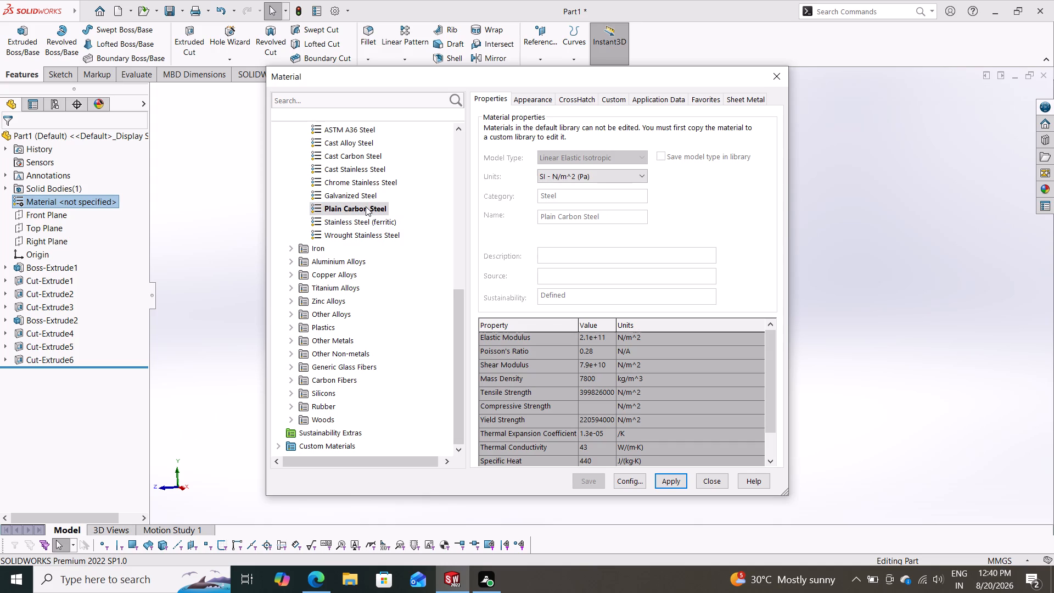
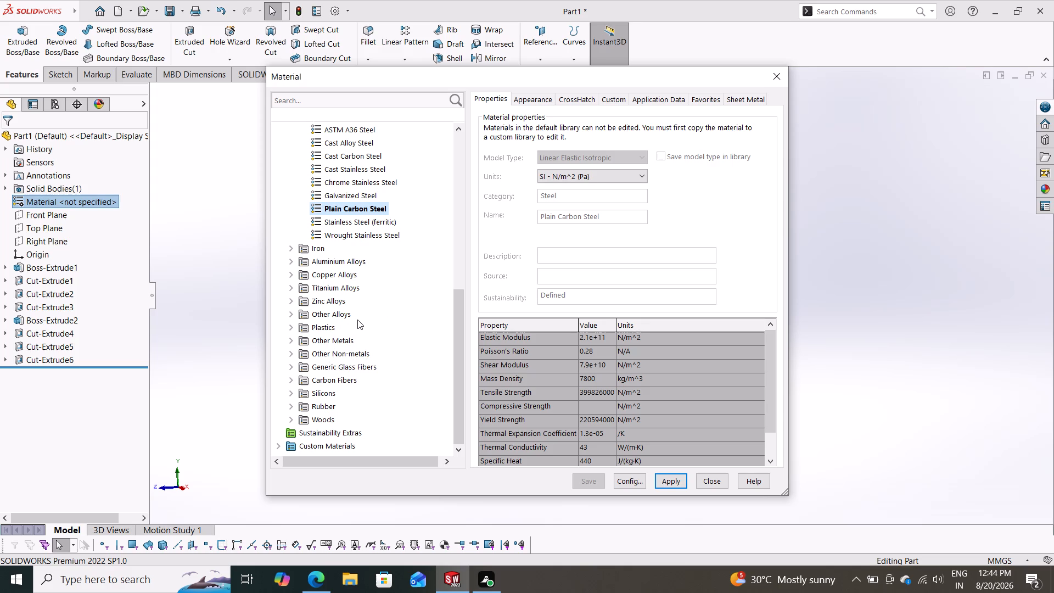
Assign Stainless Steel (ferritic) from the Steel category to the part and close the material library.
scroll(357, 320, down, 1)
click(322, 407)
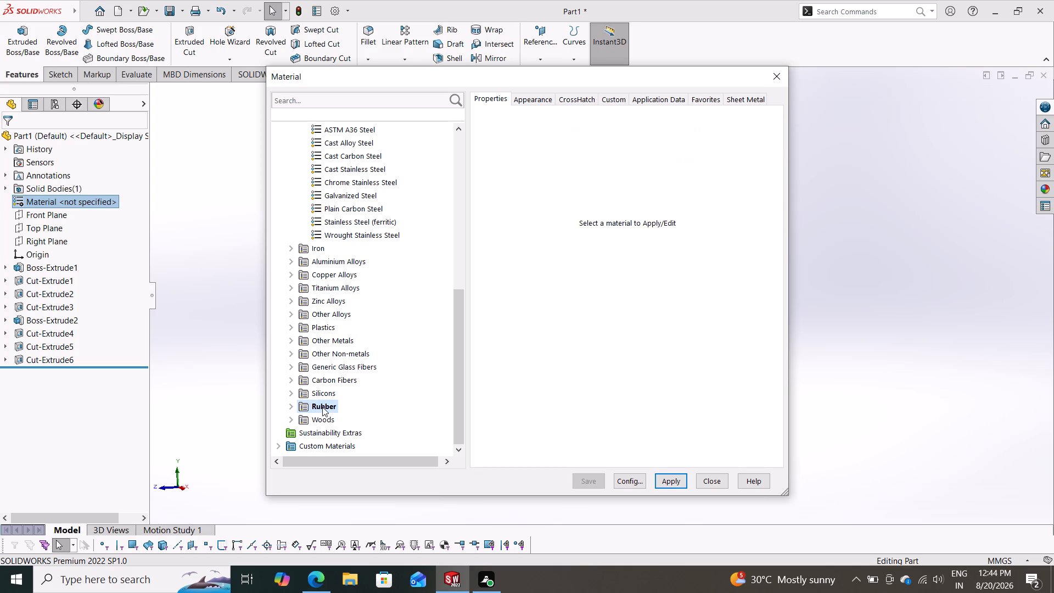
click(384, 220)
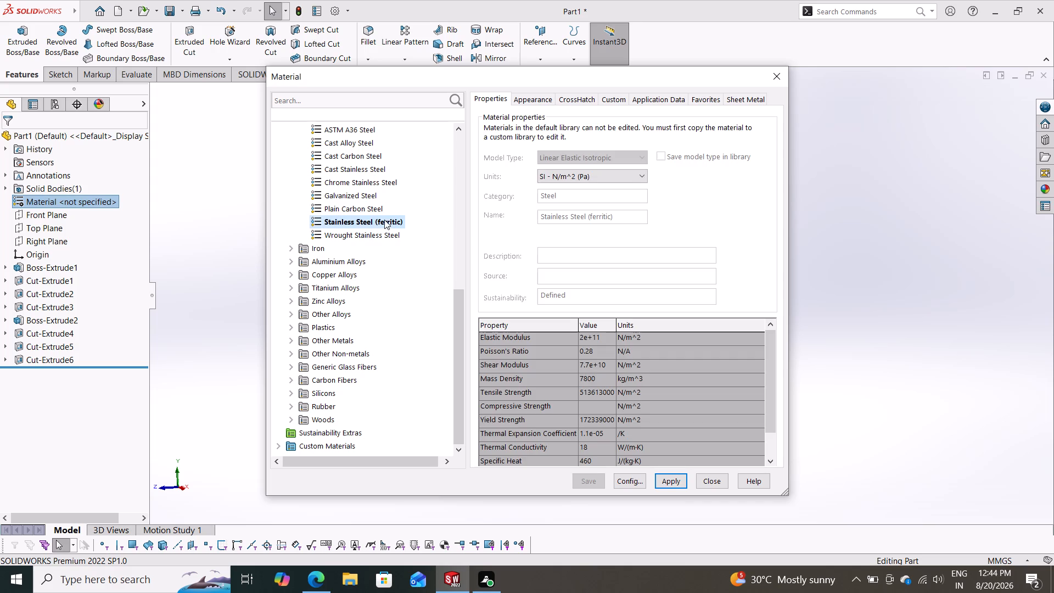
click(680, 480)
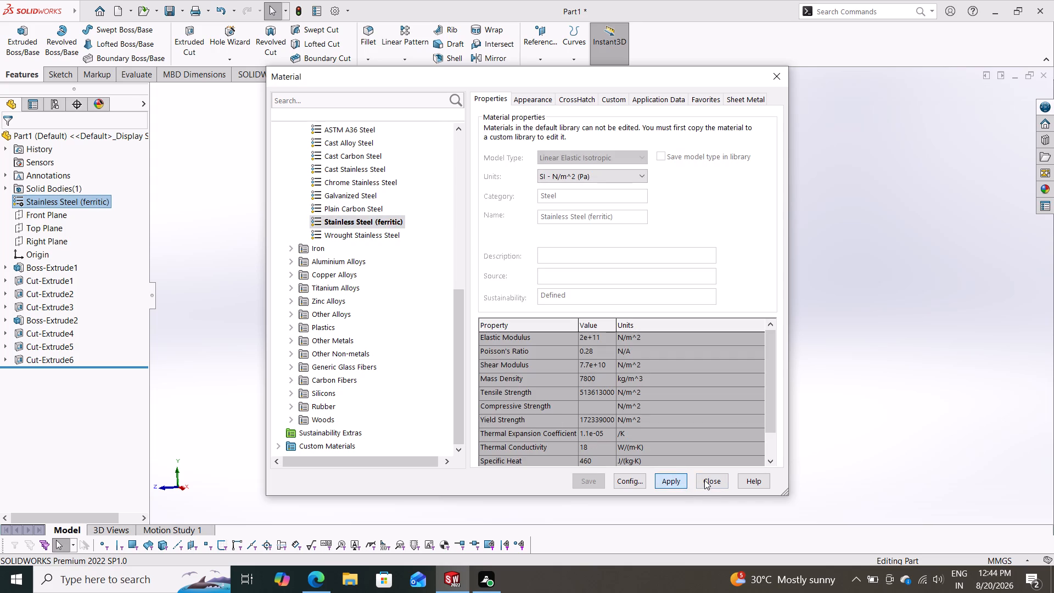
click(704, 480)
Change the part's display scene to one with a plain white background and no floor reflections.
middle_drag(706, 337, 708, 337)
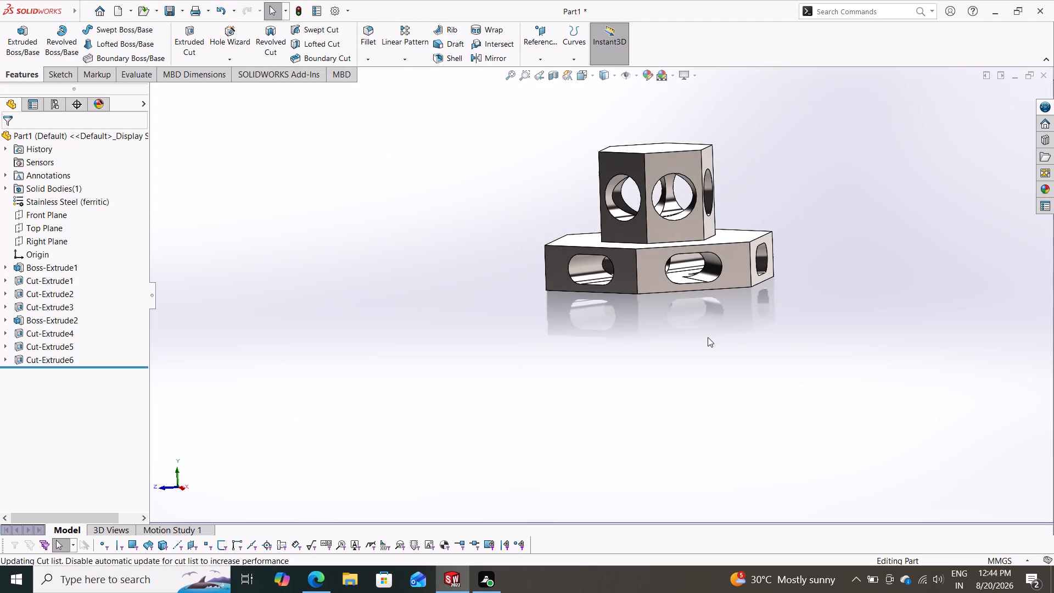
middle_drag(708, 337, 691, 363)
scroll(715, 434, down, 1)
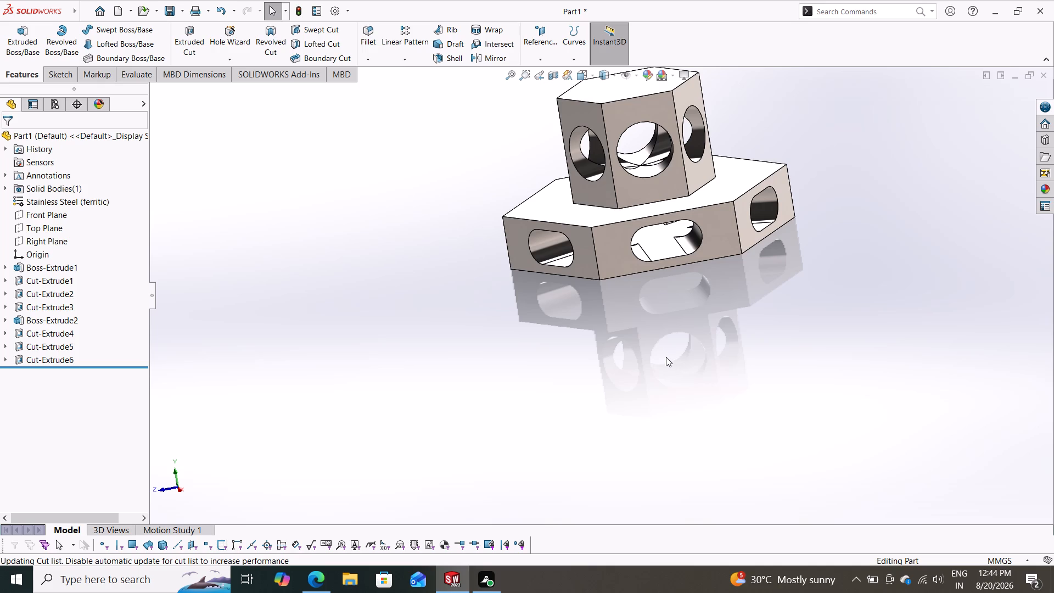
click(672, 72)
click(684, 105)
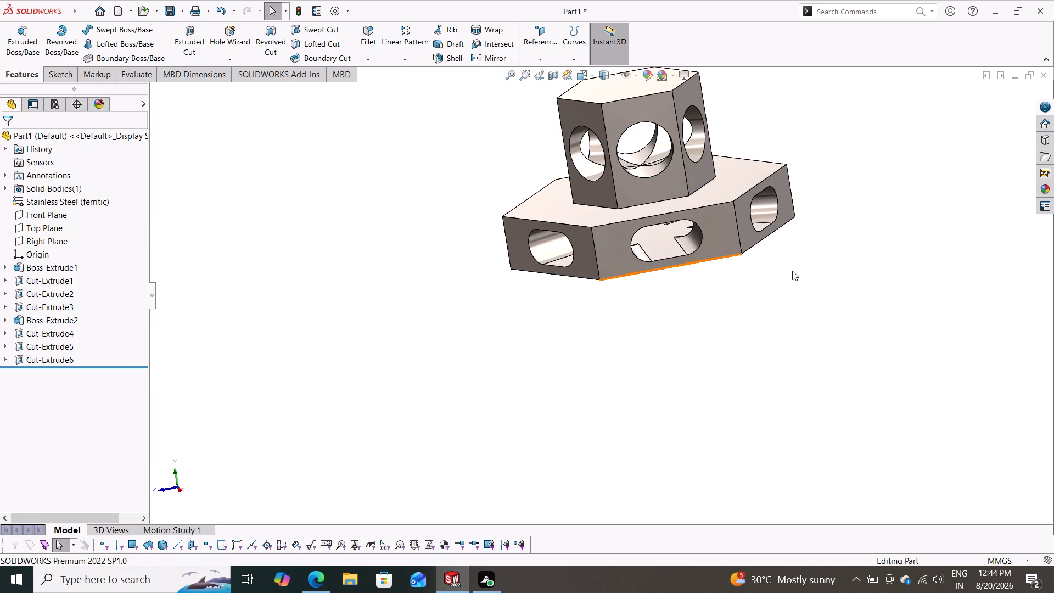
Open the appearances library and expand the Appearances(color) group to view its categories.
middle_drag(792, 271, 577, 346)
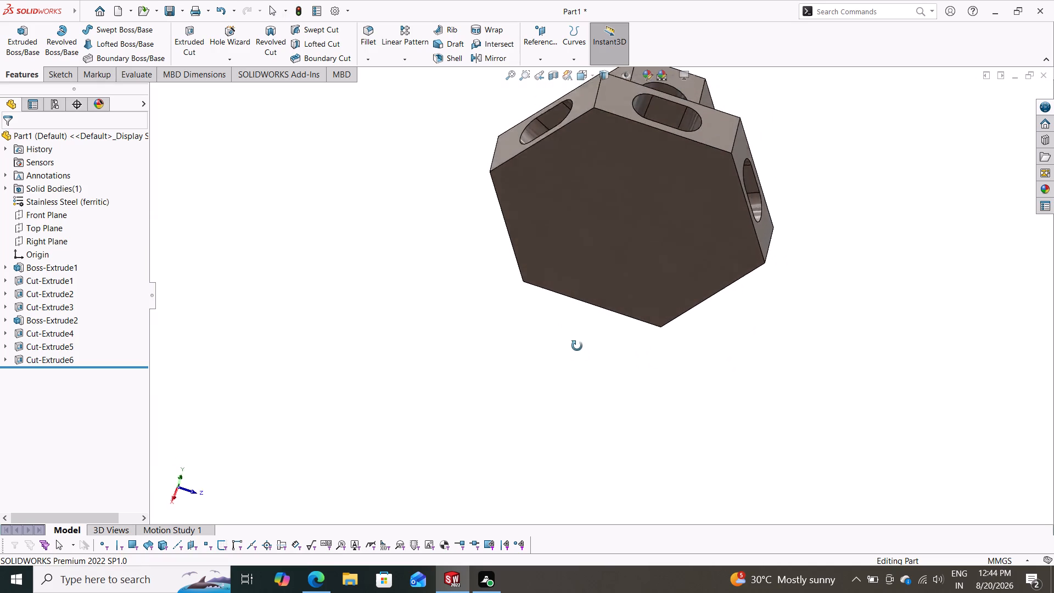
middle_drag(577, 346, 597, 397)
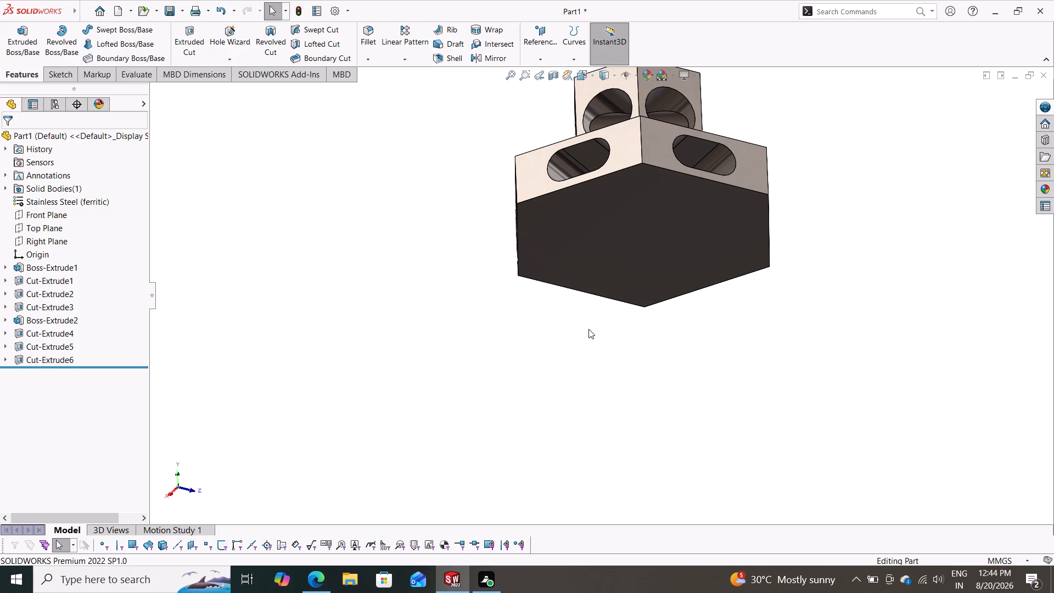
middle_drag(588, 329, 582, 390)
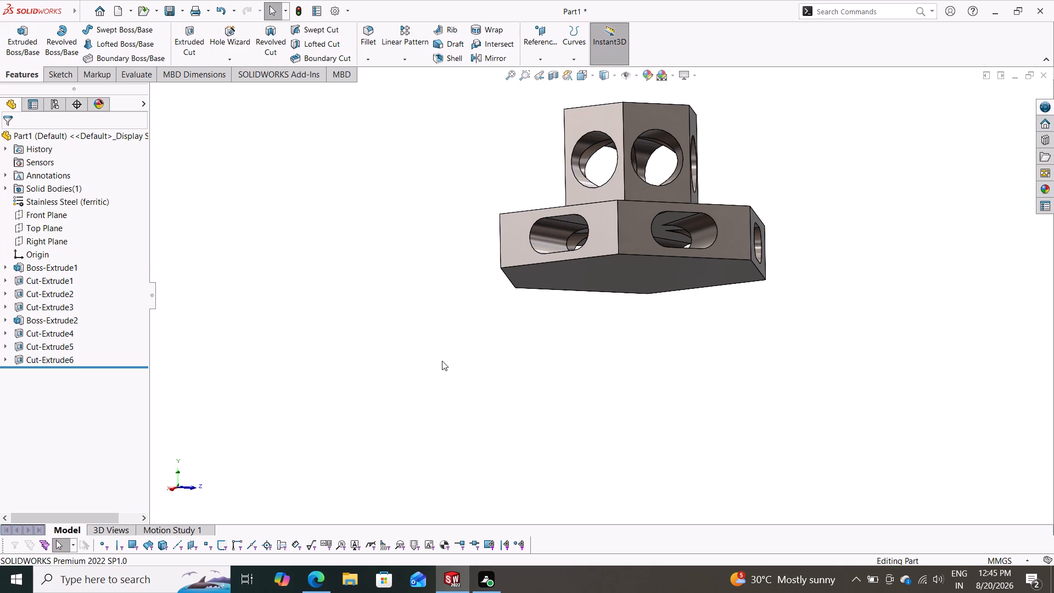
middle_drag(457, 356, 445, 396)
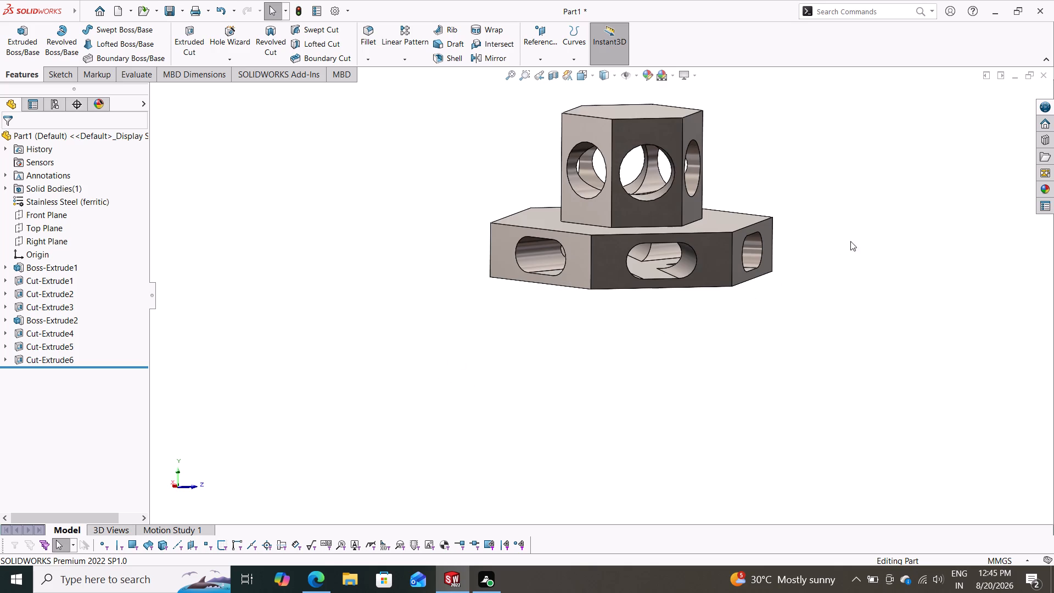
middle_drag(856, 226, 844, 206)
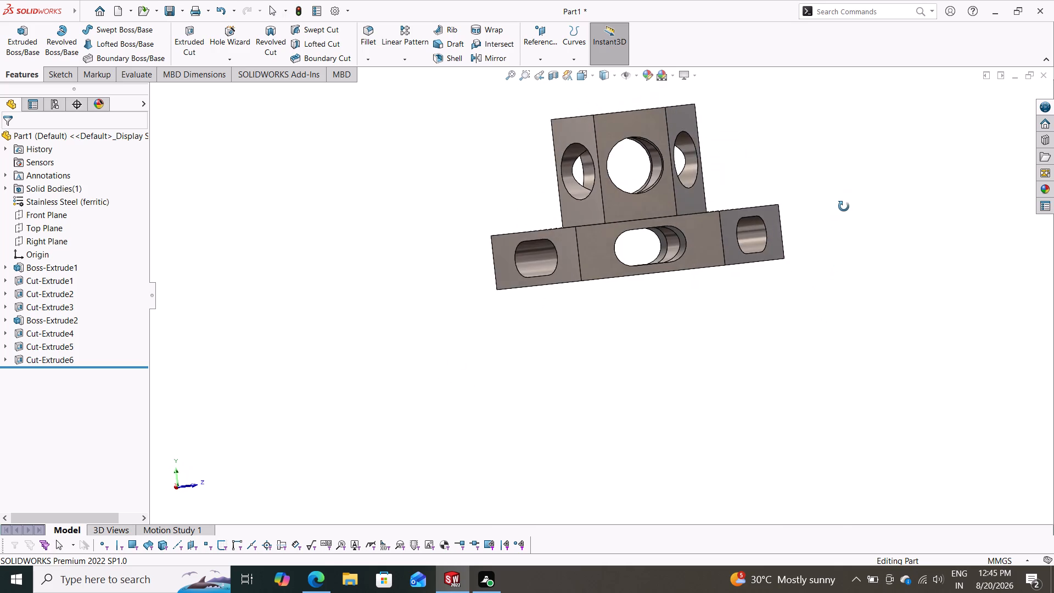
middle_drag(844, 206, 836, 210)
click(1050, 183)
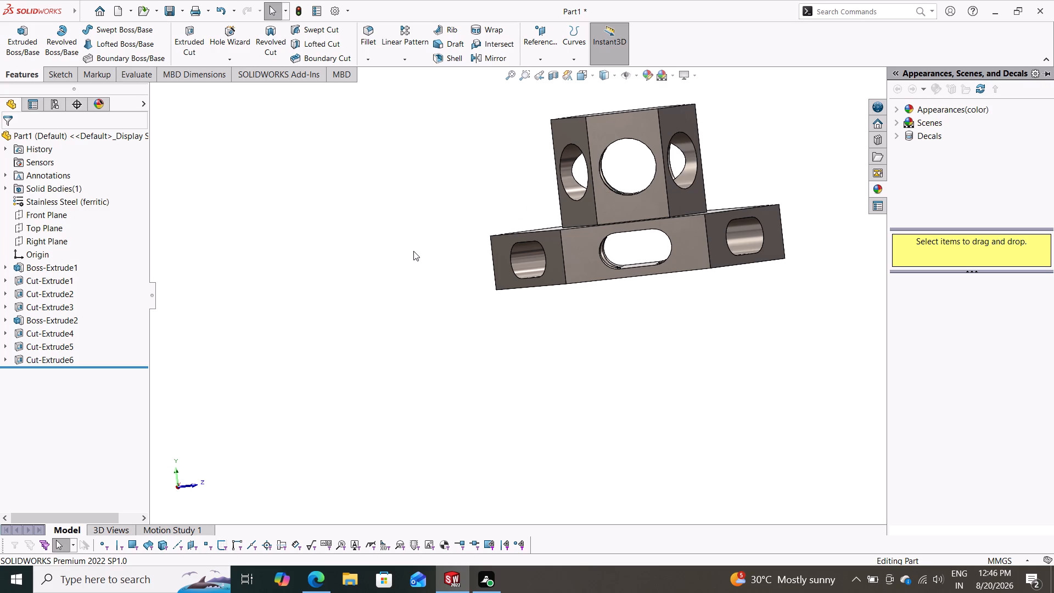
middle_drag(413, 251, 431, 342)
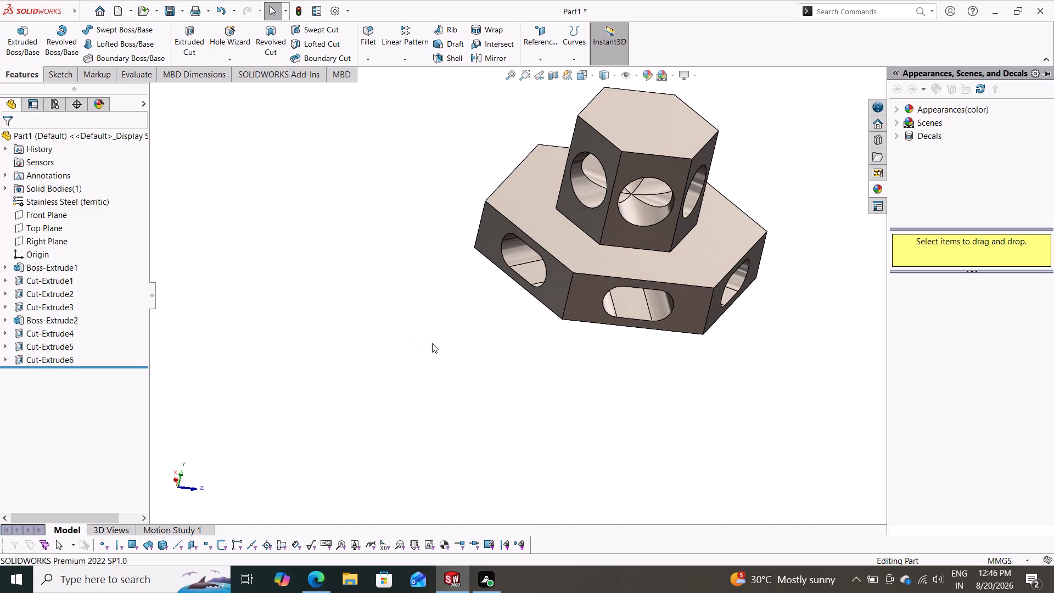
click(957, 108)
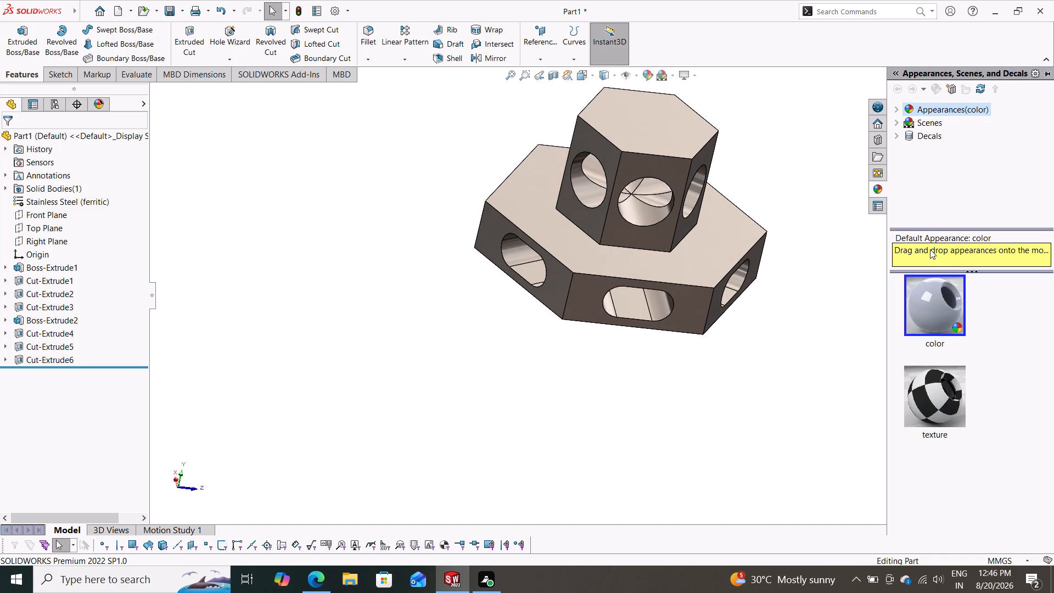
click(901, 108)
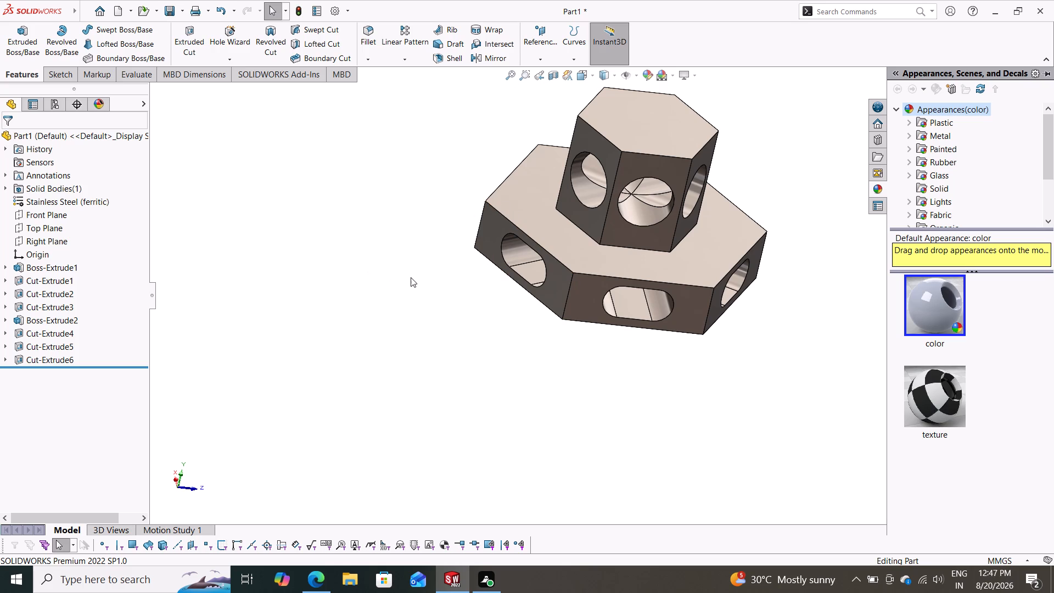
Examine the finished hexagonal part from all around, including the boss's through holes, the base's slots and the underside.
middle_drag(407, 281, 527, 354)
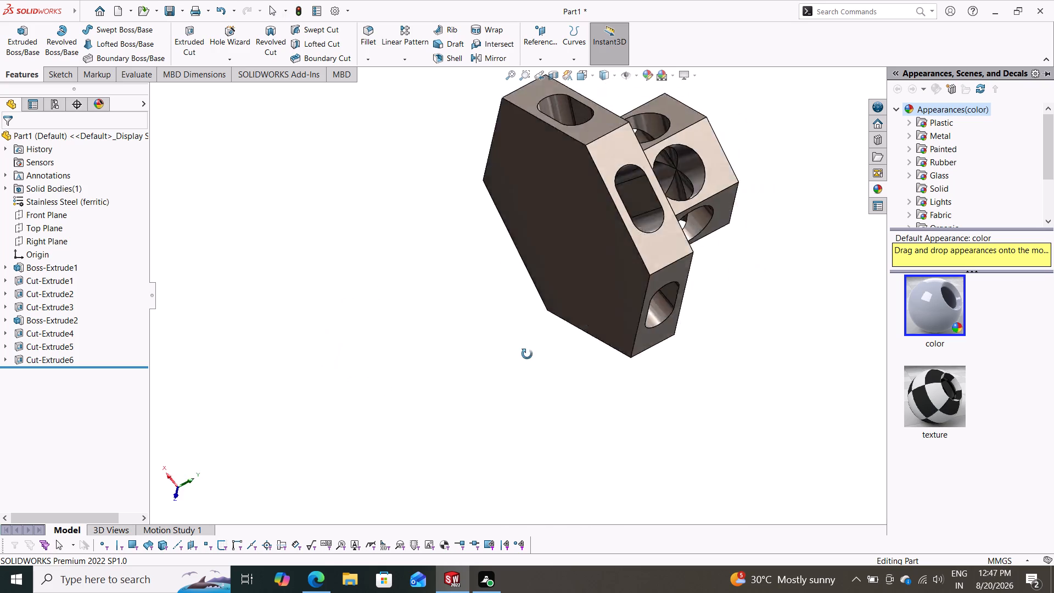
middle_drag(527, 354, 886, 6)
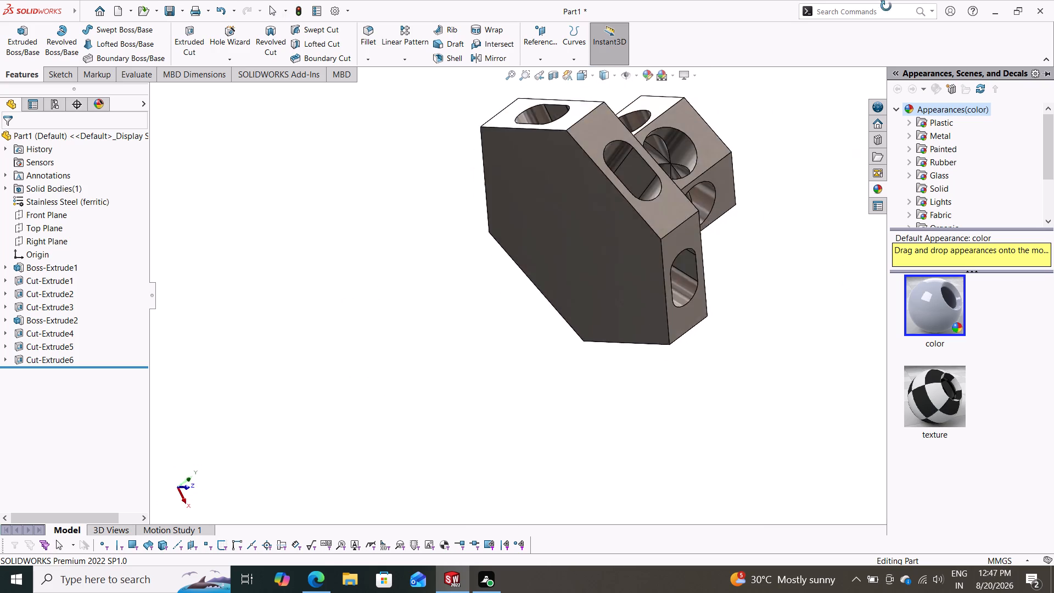
middle_drag(886, 6, 748, 217)
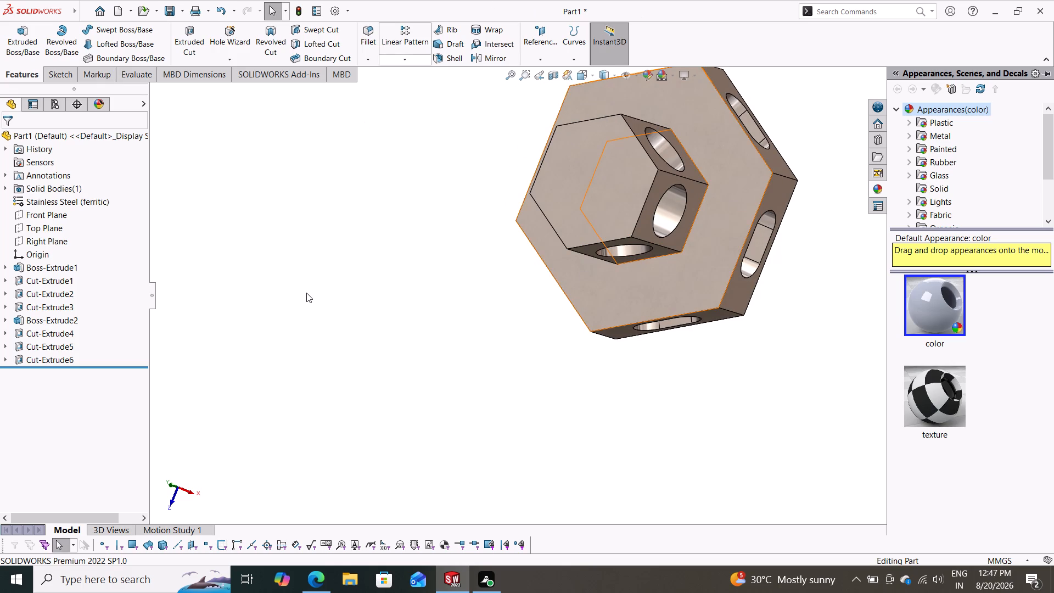
middle_drag(358, 325, 499, 216)
scroll(380, 267, up, 1)
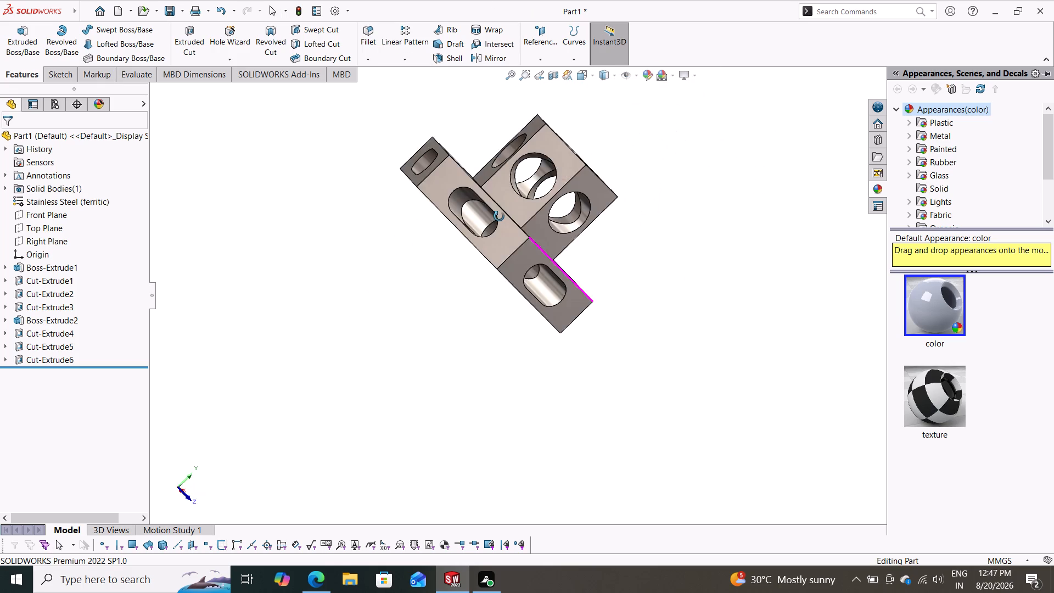
middle_drag(499, 216, 439, 138)
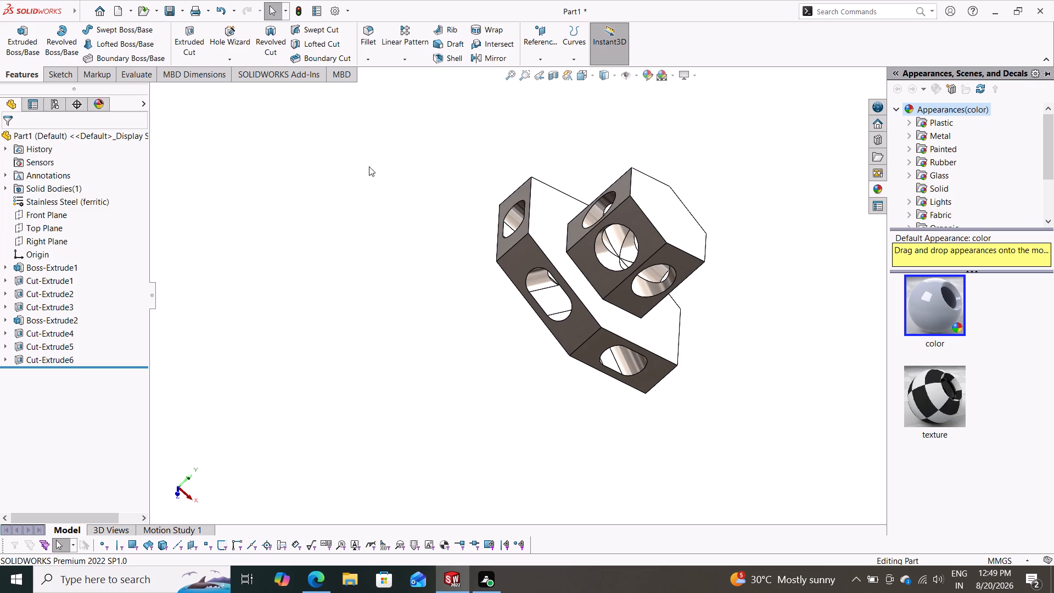
middle_drag(369, 166, 352, 200)
middle_drag(381, 194, 337, 142)
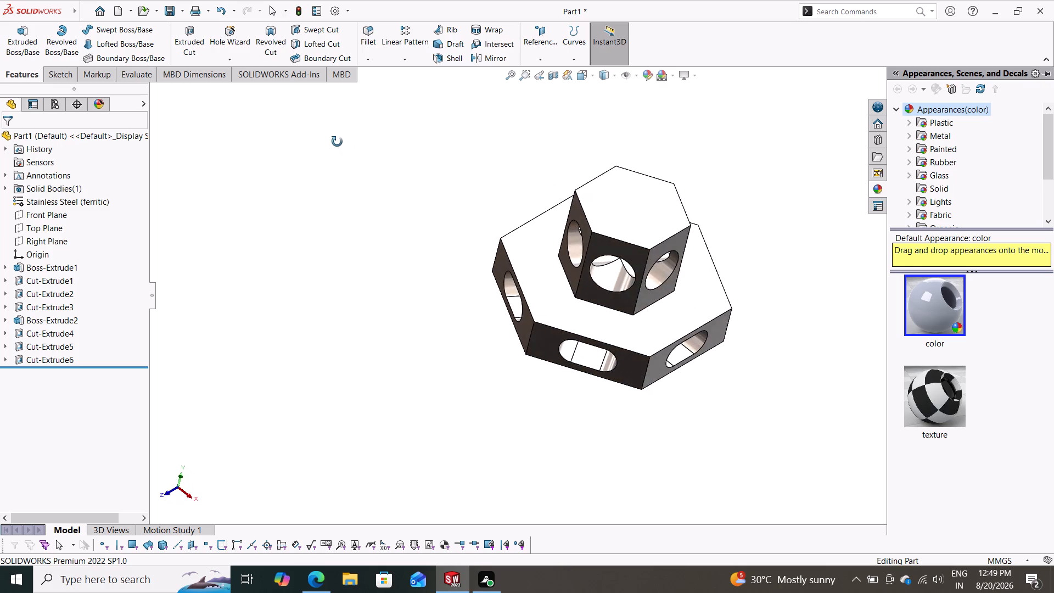
middle_drag(337, 142, 302, 138)
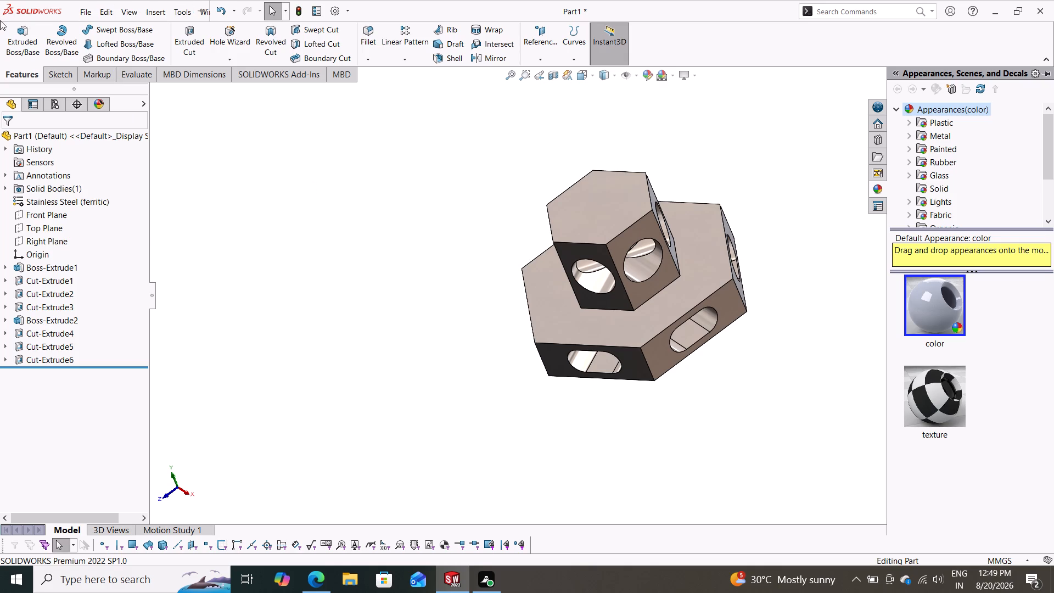
middle_drag(312, 195, 254, 192)
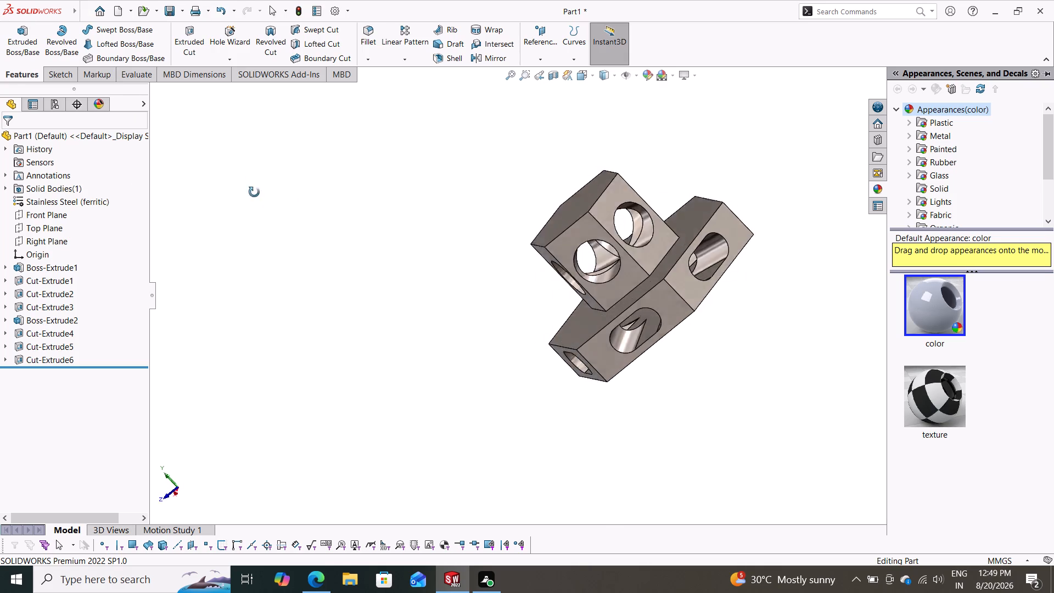
middle_drag(254, 192, 428, 142)
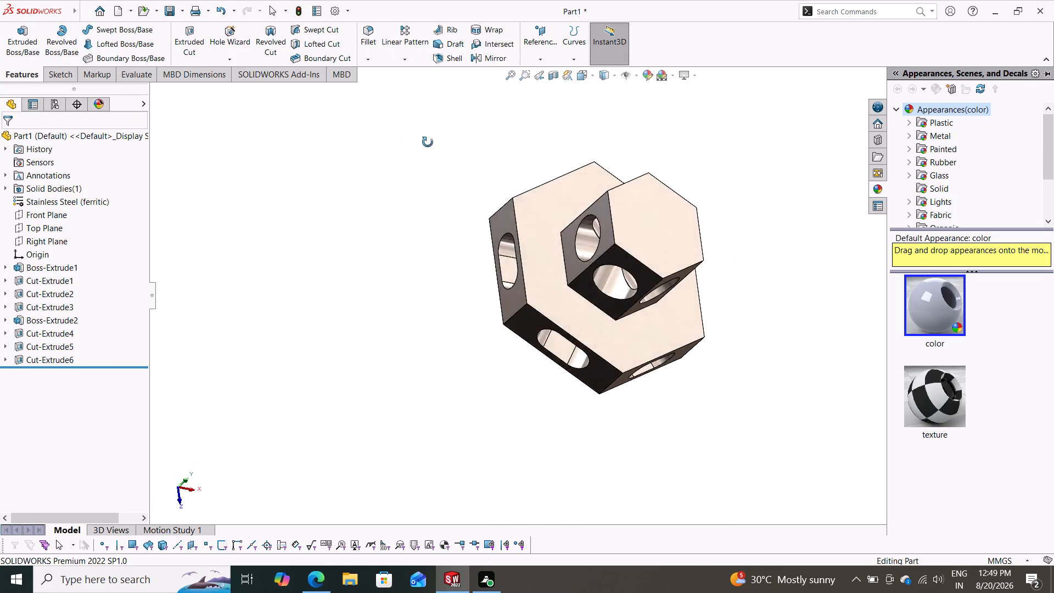
middle_drag(428, 142, 354, 162)
scroll(352, 144, up, 1)
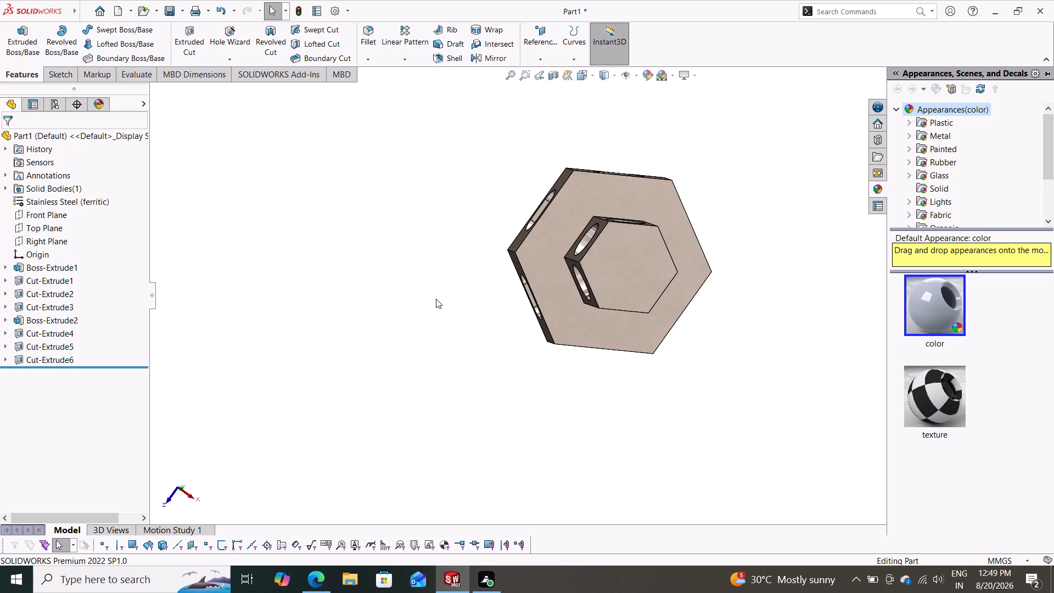
scroll(436, 296, up, 1)
middle_drag(436, 286, 481, 53)
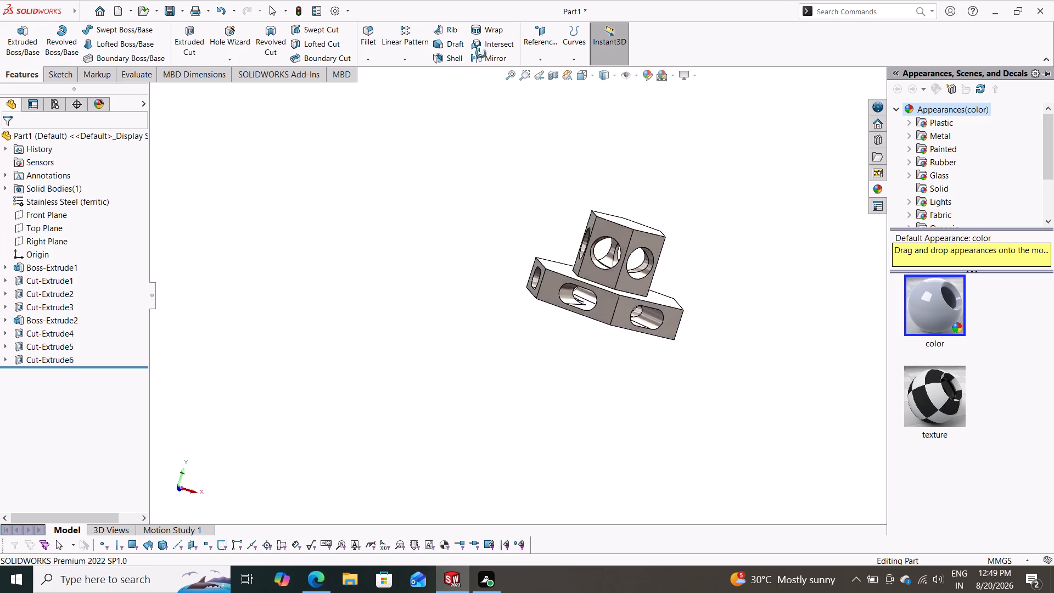
middle_drag(481, 53, 506, 153)
scroll(513, 142, down, 2)
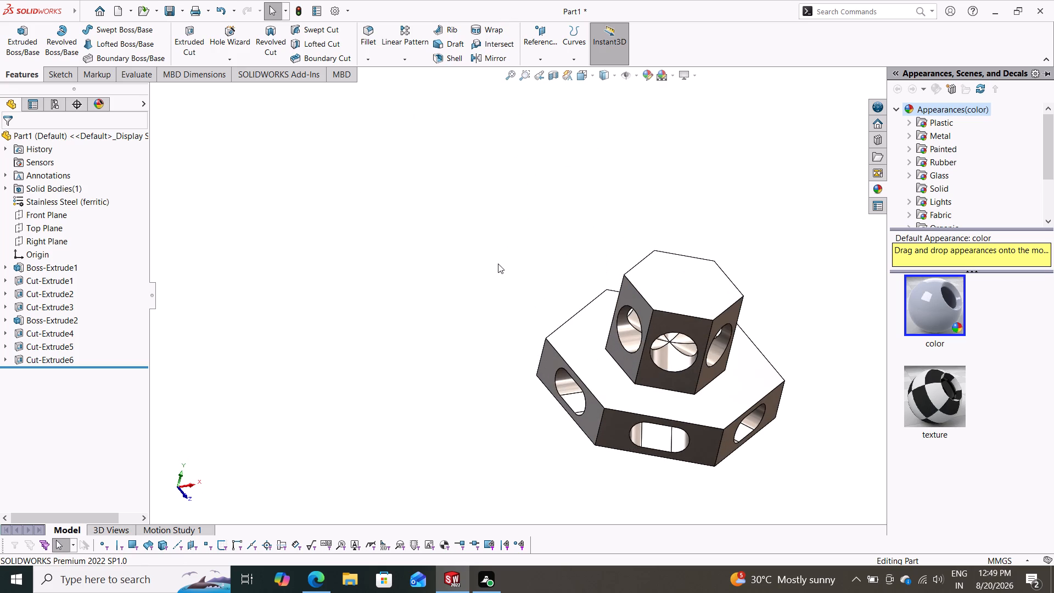
middle_drag(498, 264, 485, 230)
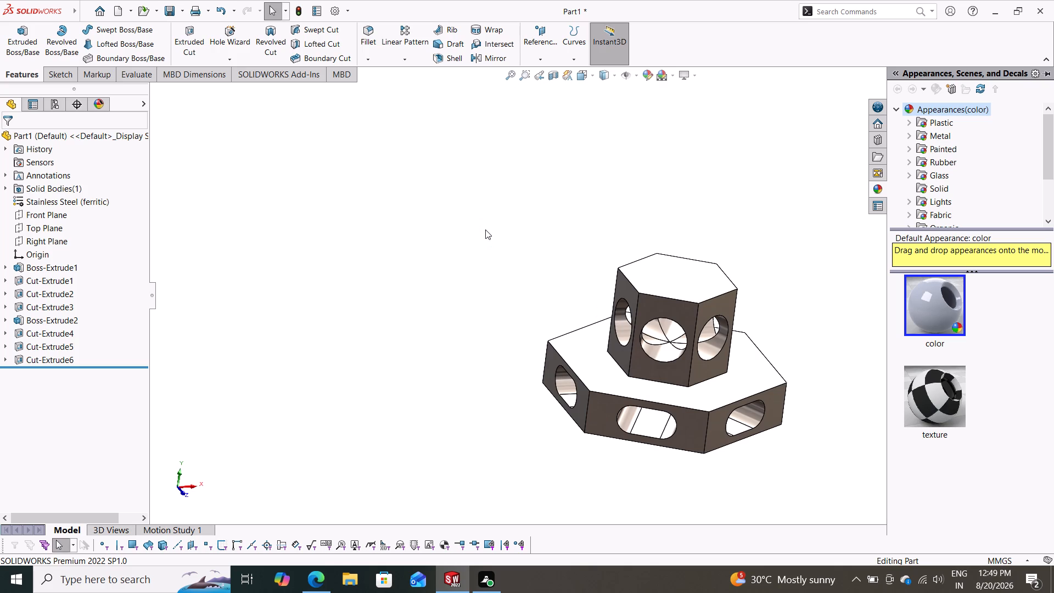
scroll(485, 230, up, 1)
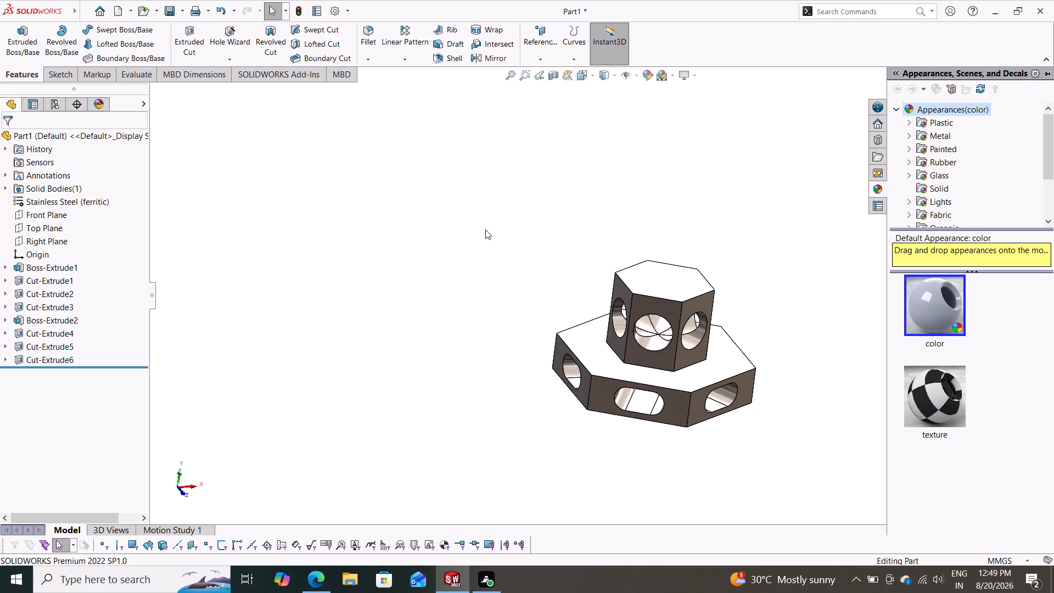
middle_drag(455, 266, 393, 164)
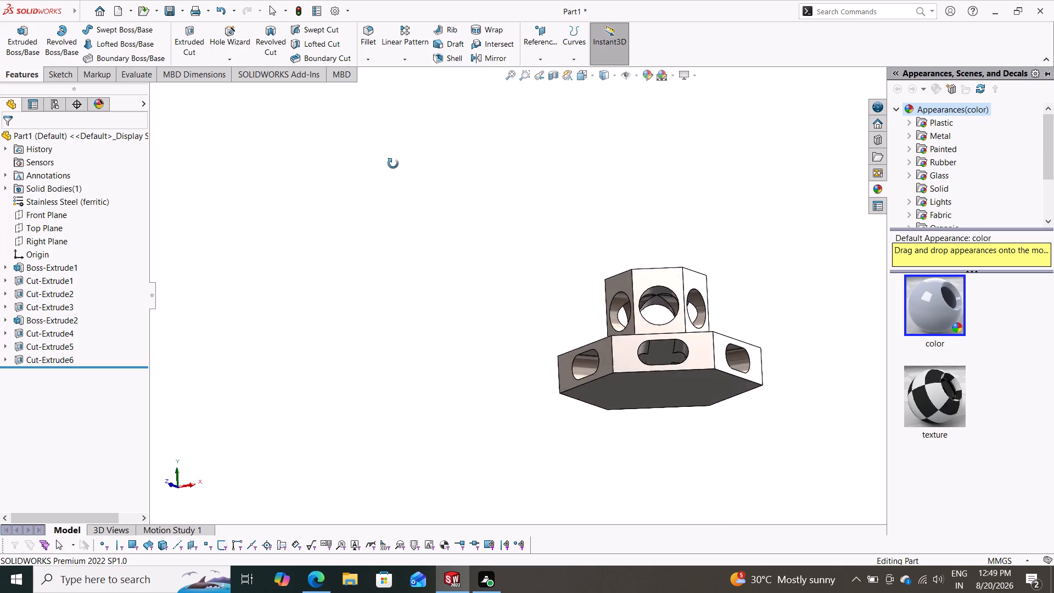
middle_drag(393, 164, 482, 205)
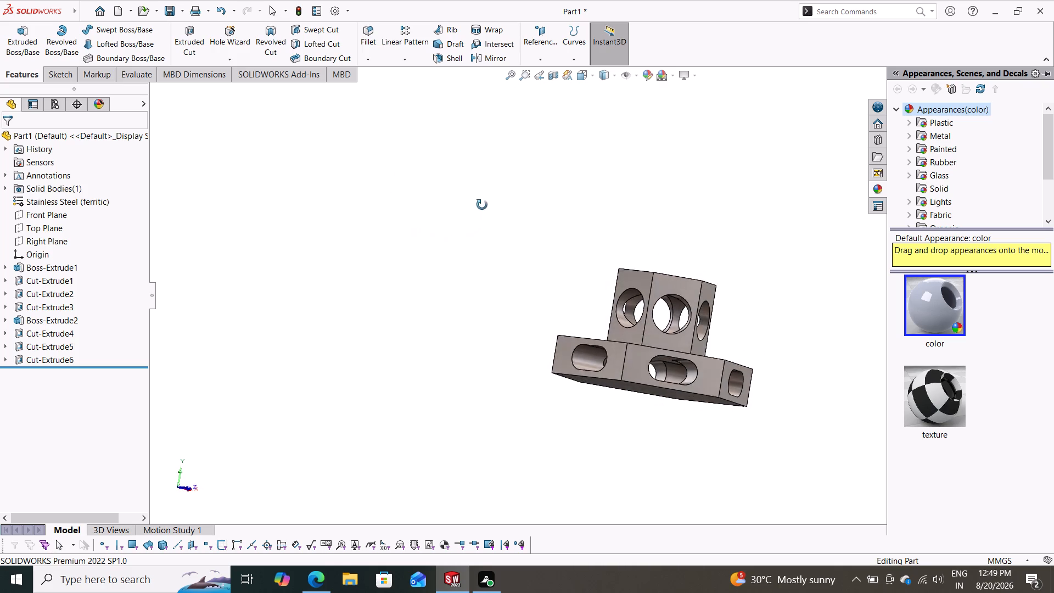
middle_drag(482, 205, 515, 242)
scroll(499, 261, down, 1)
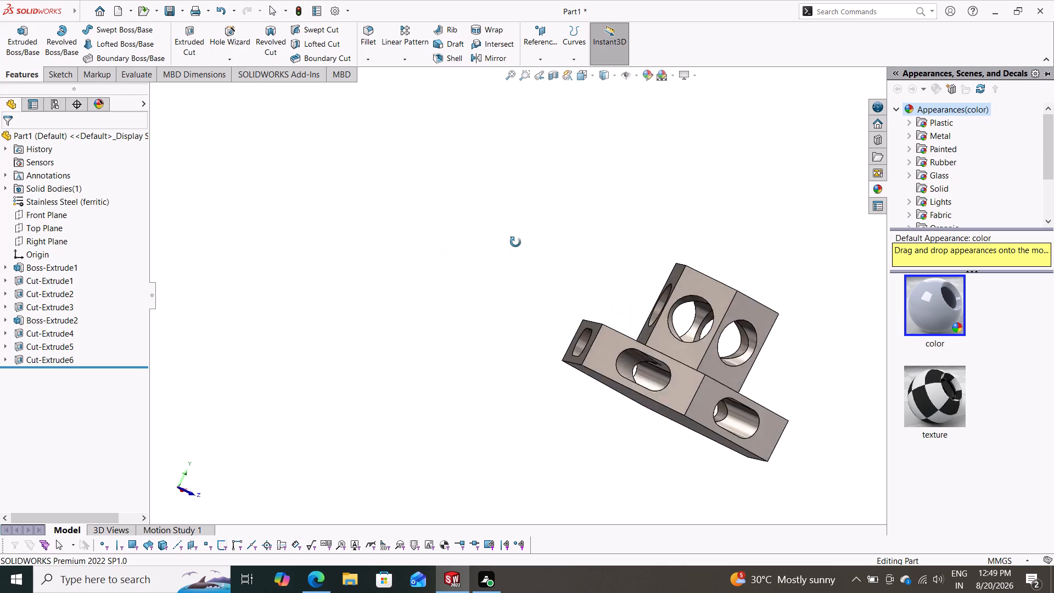
middle_drag(515, 242, 463, 271)
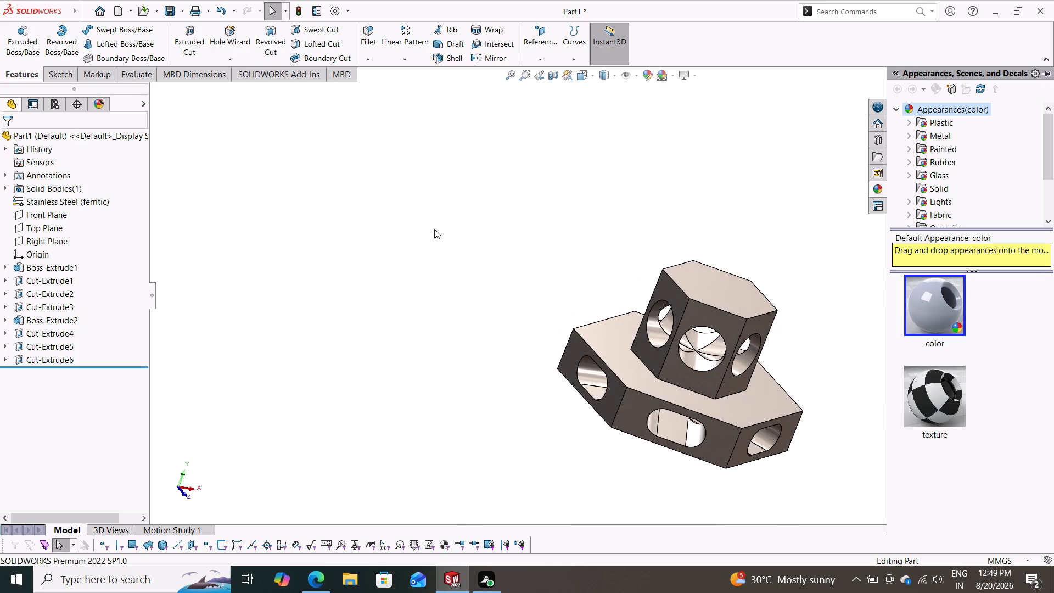
scroll(462, 305, down, 1)
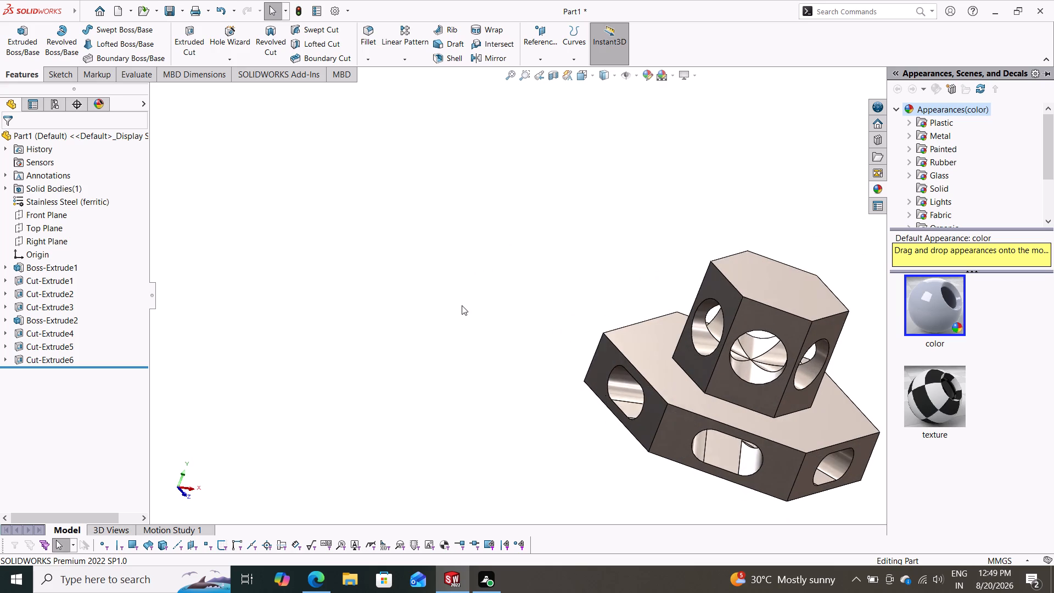
scroll(462, 305, down, 1)
scroll(473, 304, up, 5)
middle_drag(563, 284, 508, 141)
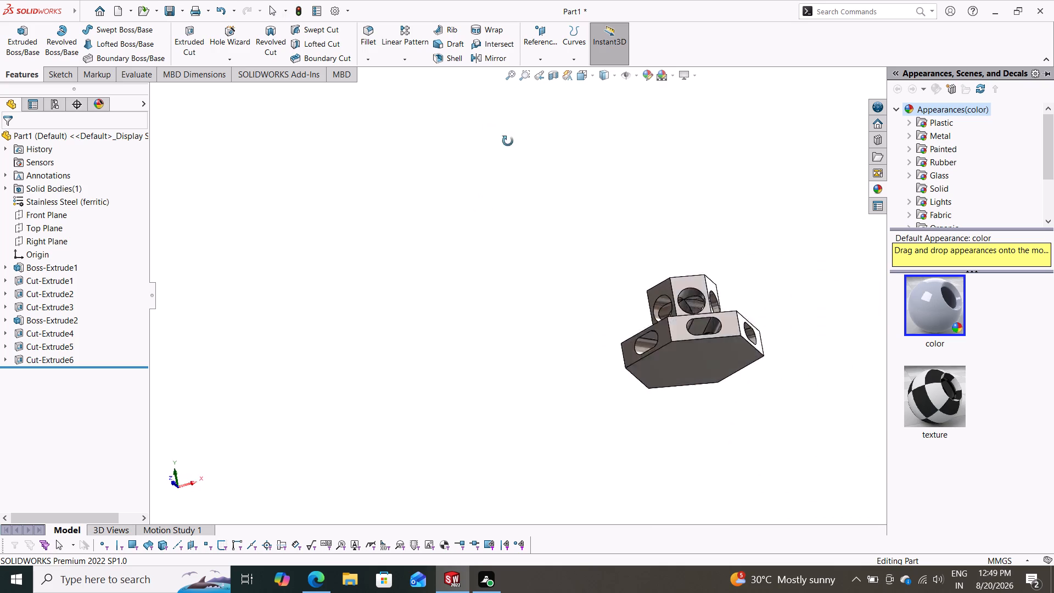
middle_drag(508, 141, 541, 183)
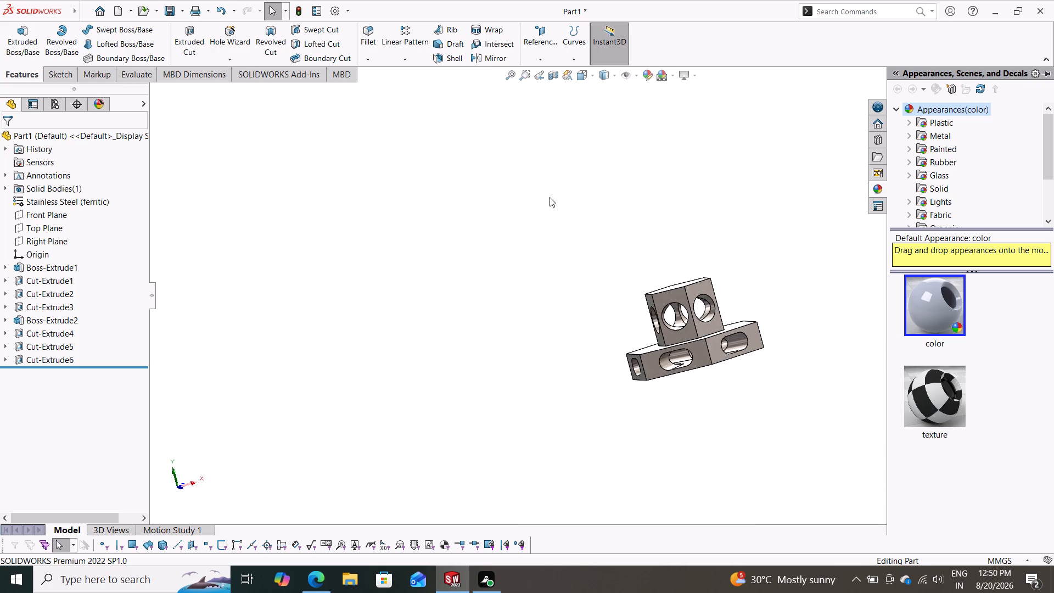
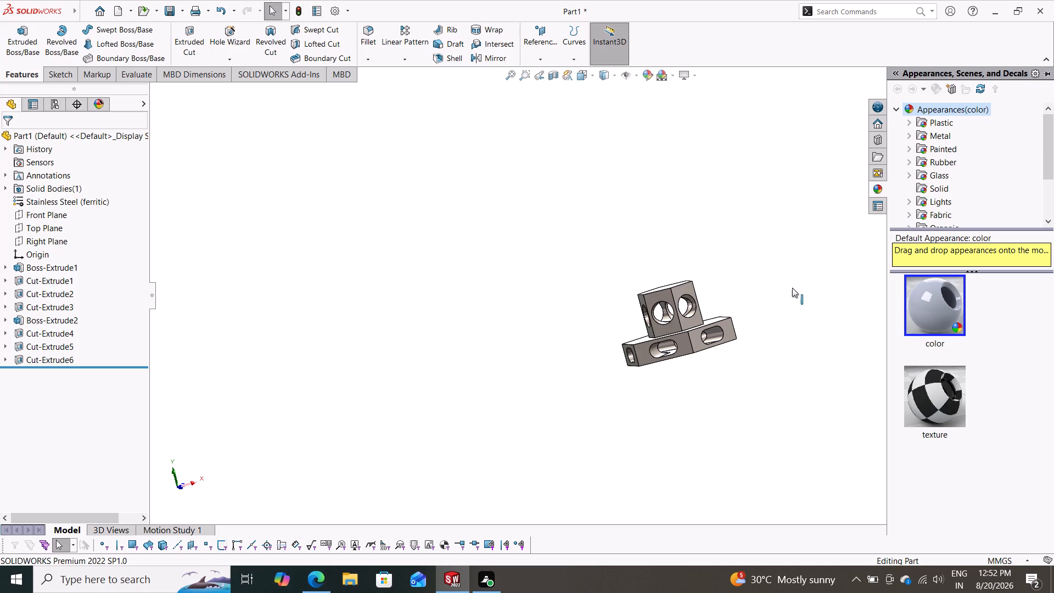
Open the Plastic category of the appearances library to show its available finishes.
click(951, 118)
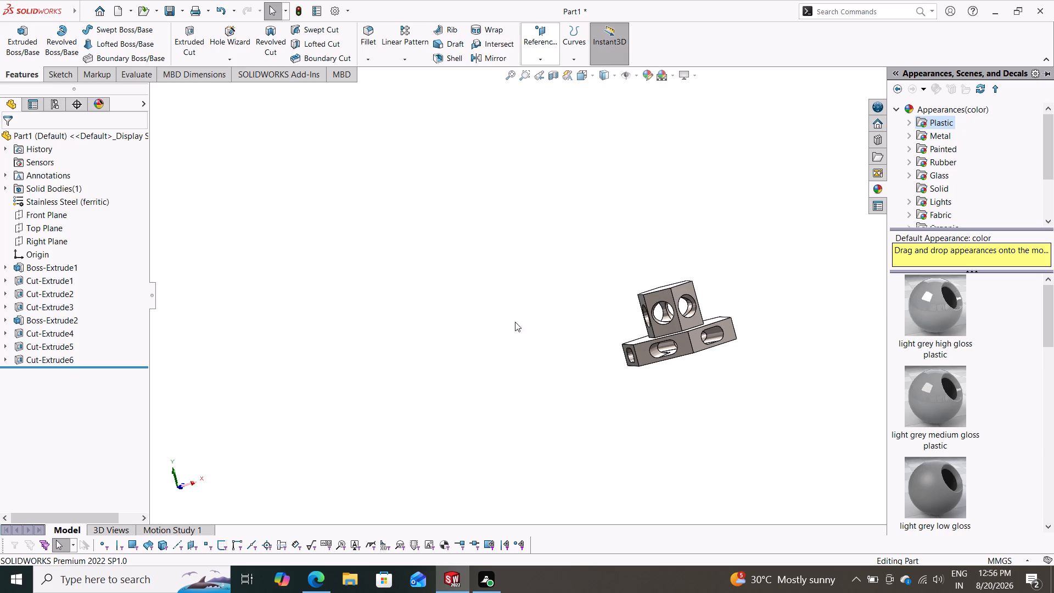
Examine the stainless-steel part from several angles, including the boss's cross holes and the slots in the hexagonal base.
scroll(582, 354, down, 3)
scroll(652, 370, down, 2)
middle_drag(696, 363, 702, 366)
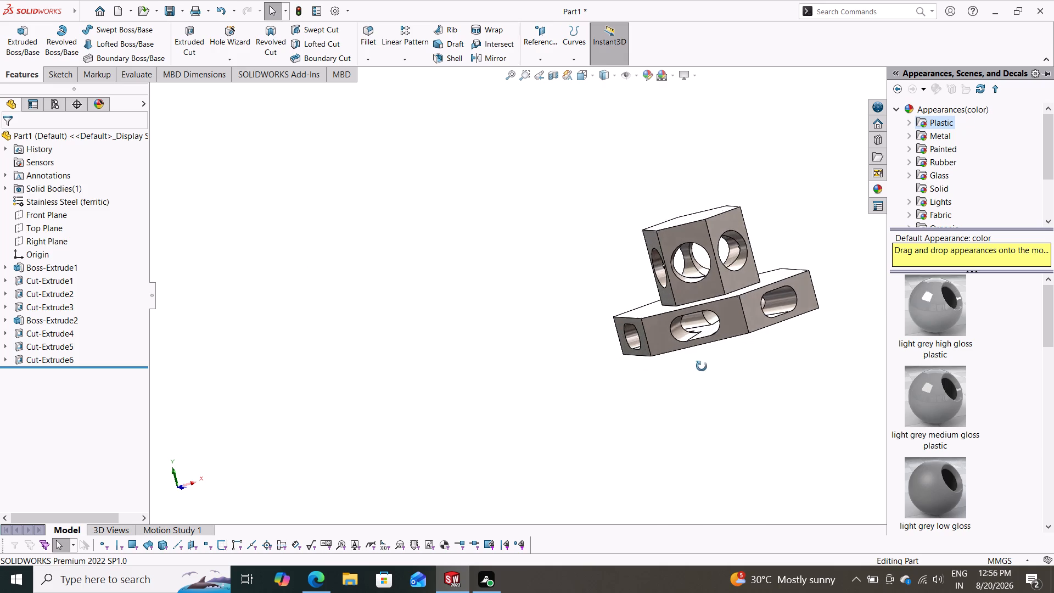
middle_drag(702, 366, 734, 361)
scroll(734, 361, up, 1)
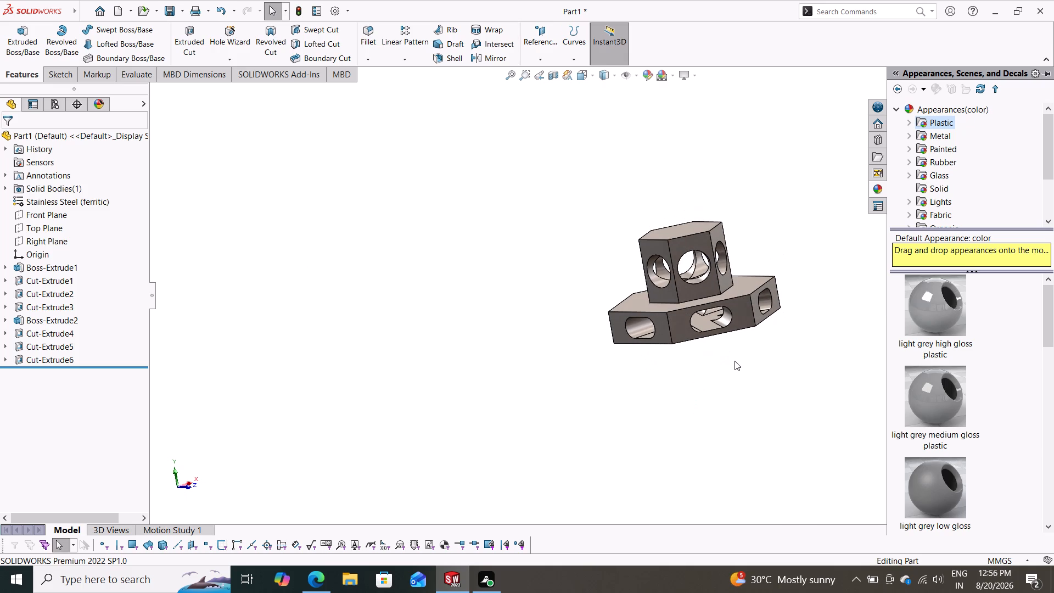
scroll(735, 361, down, 2)
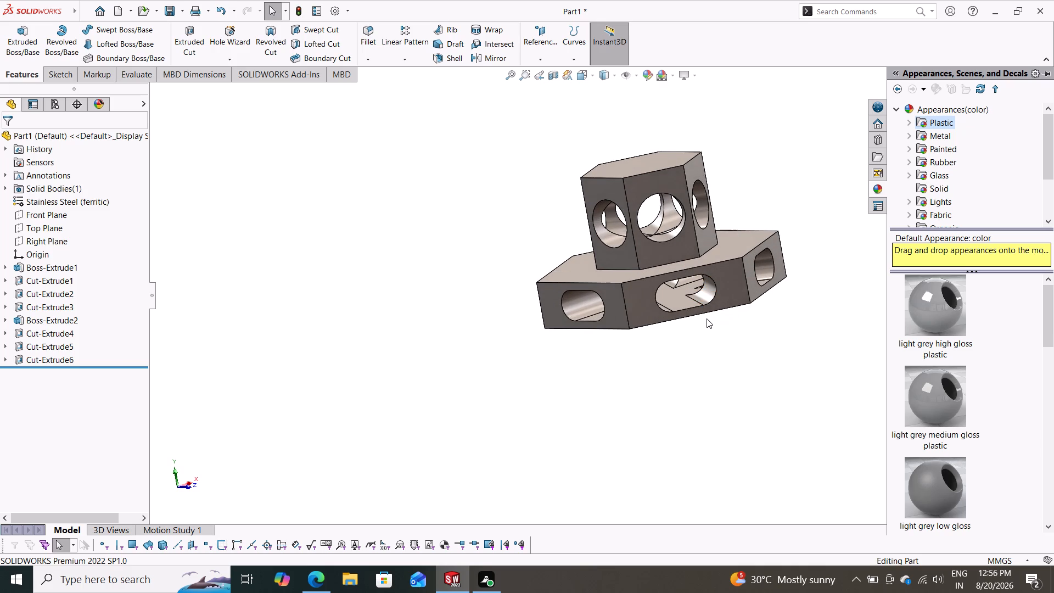
scroll(707, 318, down, 1)
middle_drag(707, 318, 687, 304)
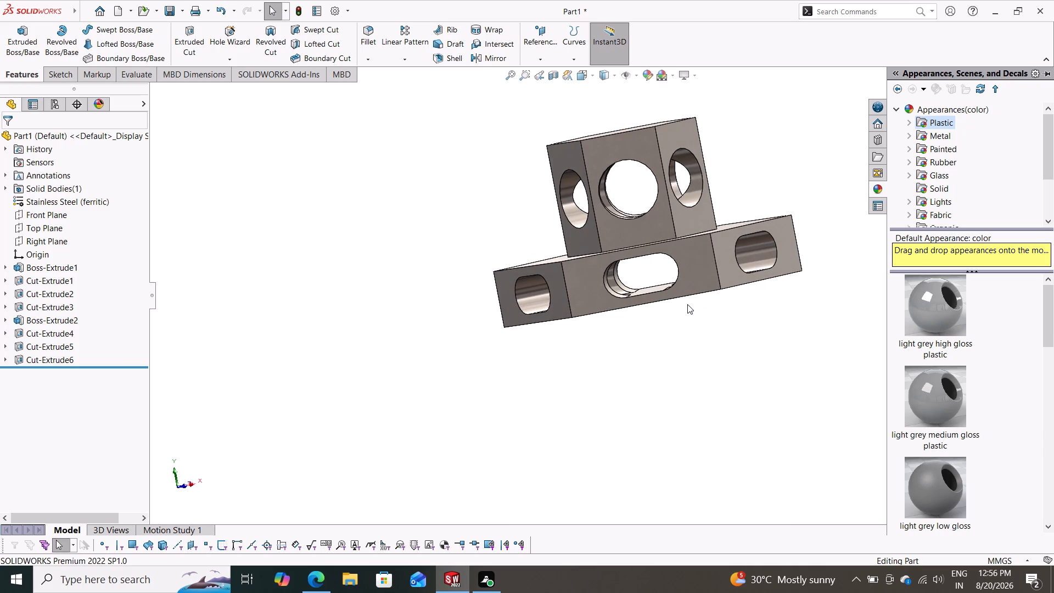
scroll(686, 305, down, 1)
middle_drag(681, 305, 520, 366)
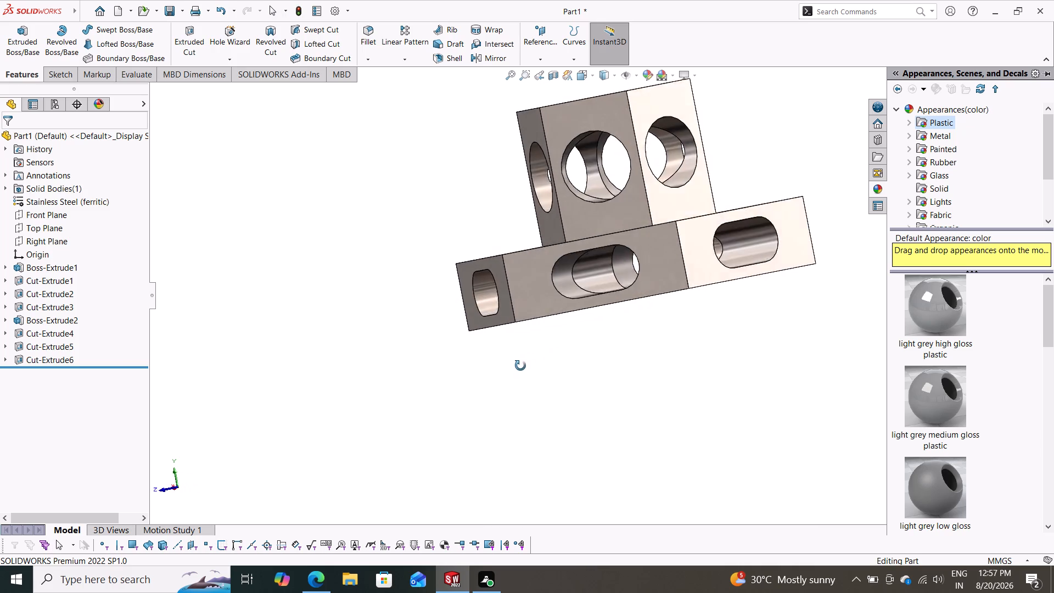
middle_drag(520, 366, 749, 395)
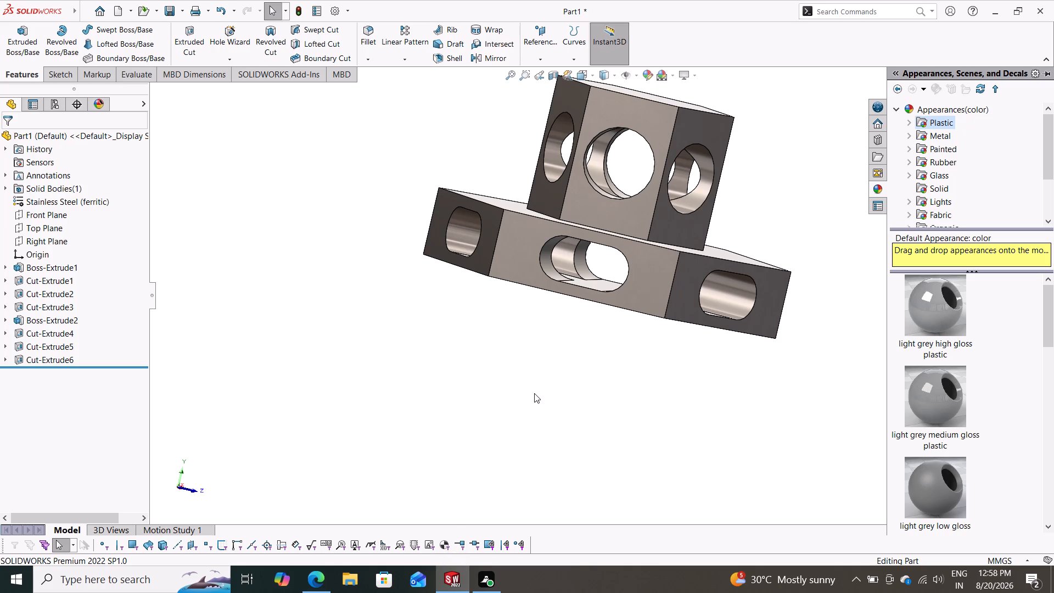
scroll(534, 393, down, 1)
scroll(534, 393, up, 1)
middle_drag(534, 393, 472, 419)
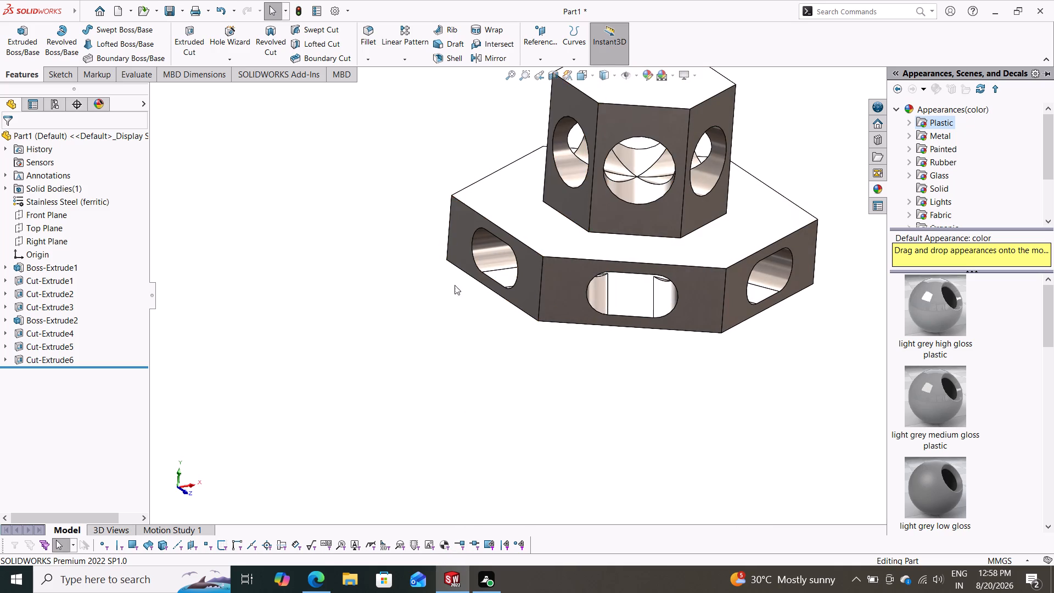
scroll(430, 278, down, 1)
middle_drag(429, 278, 466, 293)
scroll(466, 293, up, 1)
Apply the dark PW-MT11150 plastic appearance to the whole part.
scroll(945, 319, down, 1)
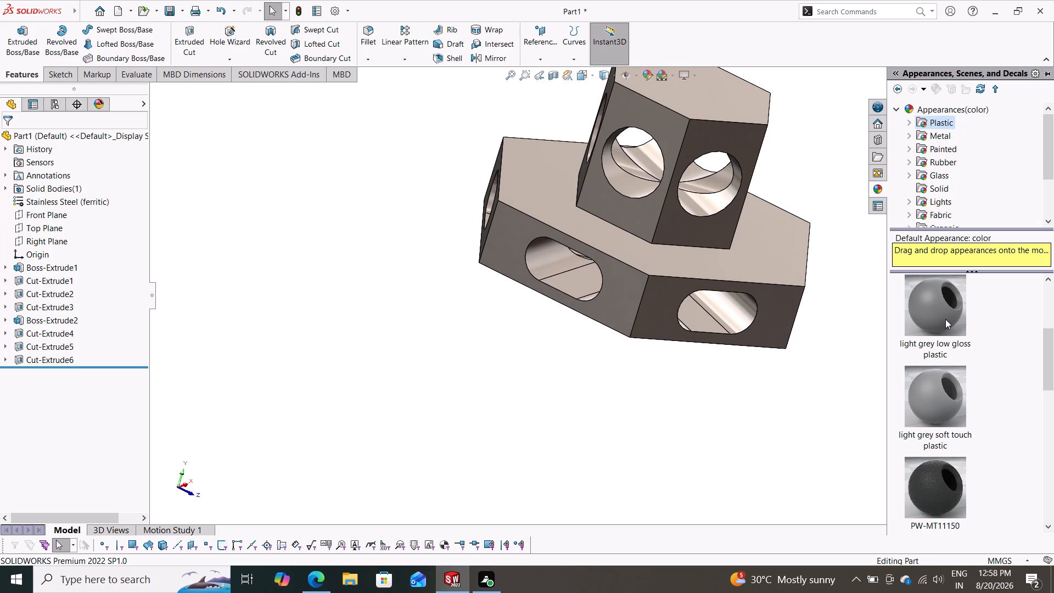
scroll(945, 319, down, 1)
drag(947, 320, 741, 278)
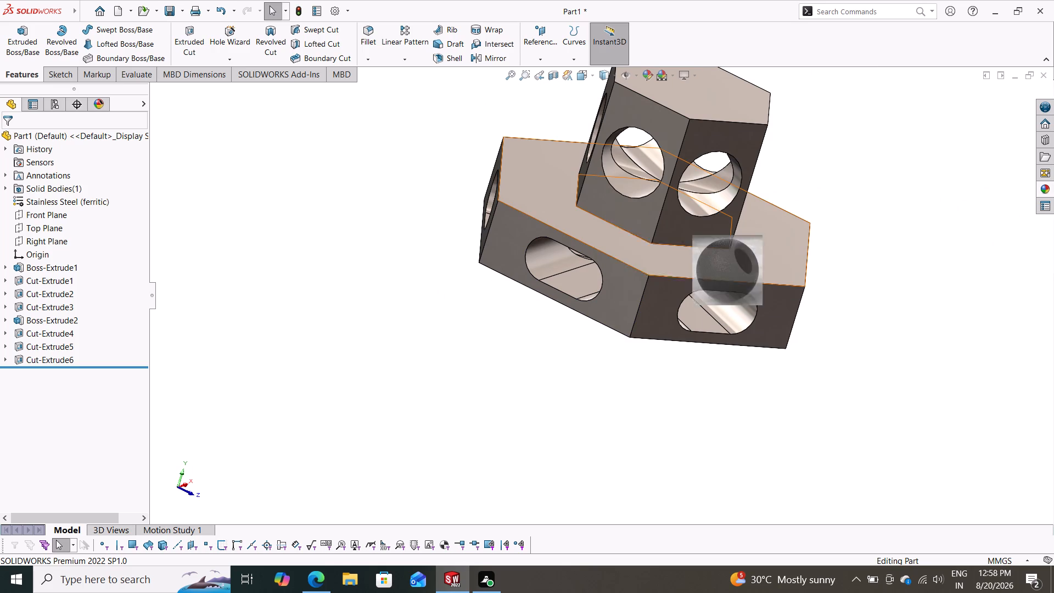
drag(741, 278, 660, 270)
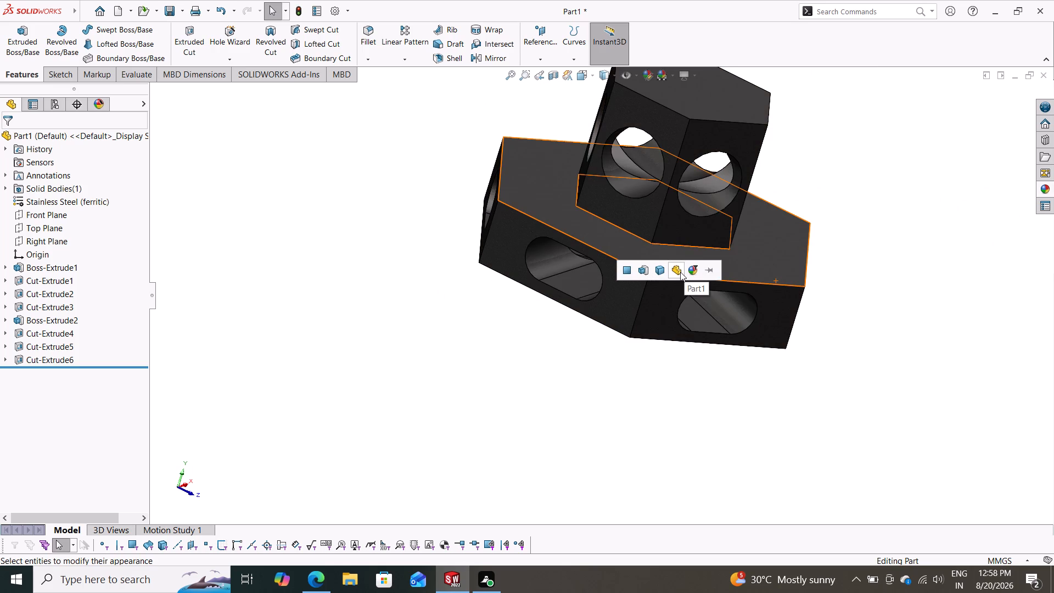
click(680, 272)
Examine the part's new dark plastic appearance from all around, including the boss's holes, the base's slots and the underside.
middle_drag(881, 266, 714, 339)
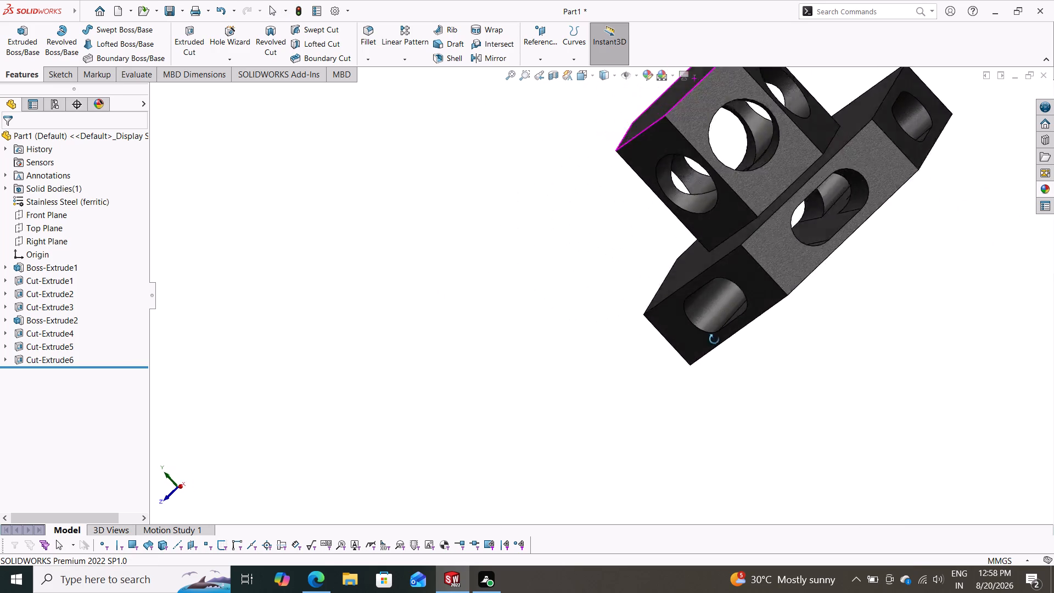
middle_drag(714, 339, 833, 291)
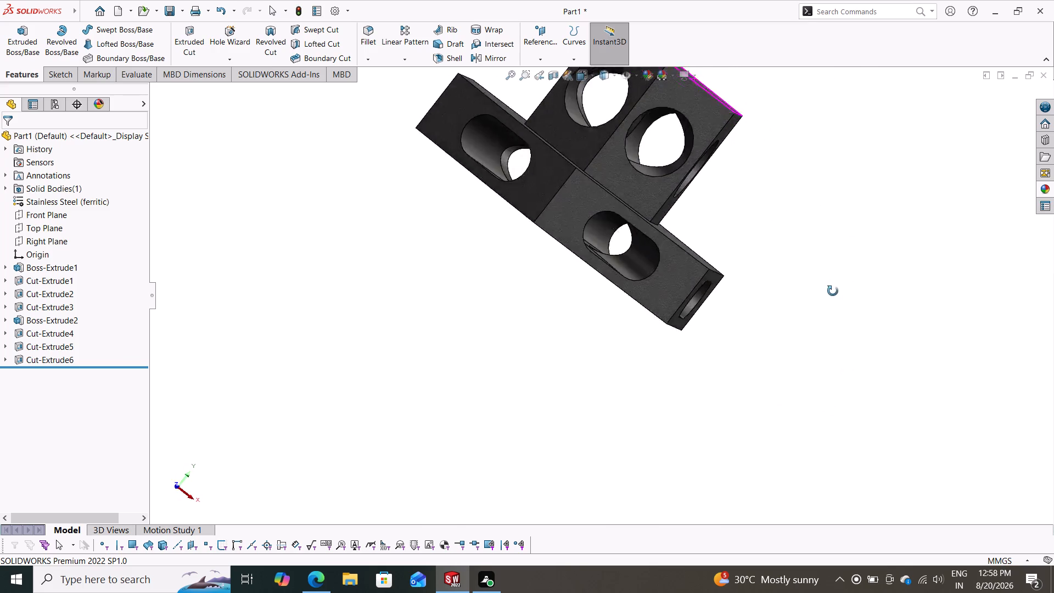
middle_drag(833, 291, 813, 174)
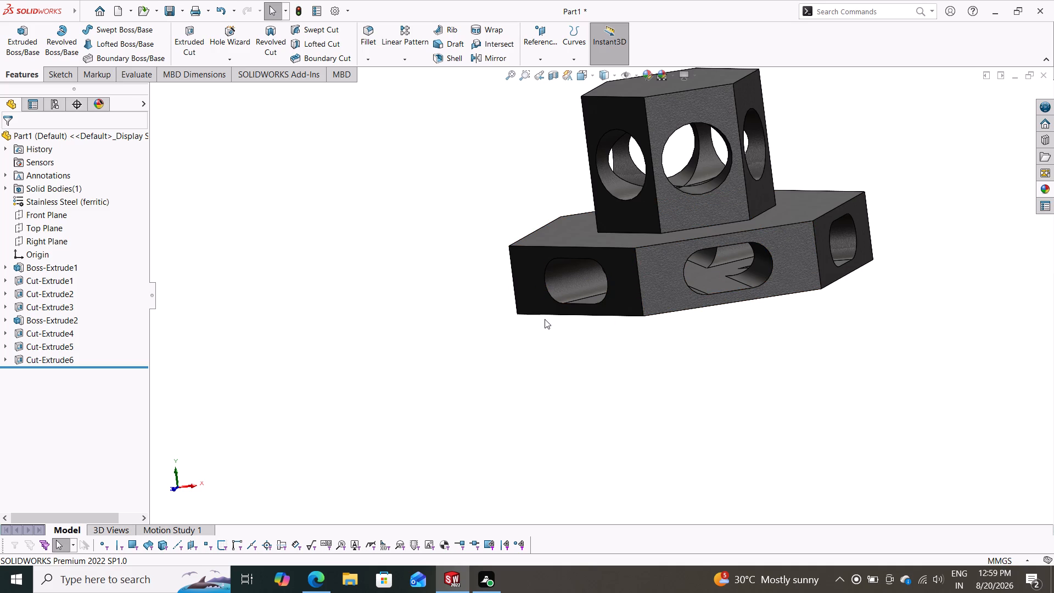
middle_drag(457, 363, 637, 444)
scroll(485, 388, down, 1)
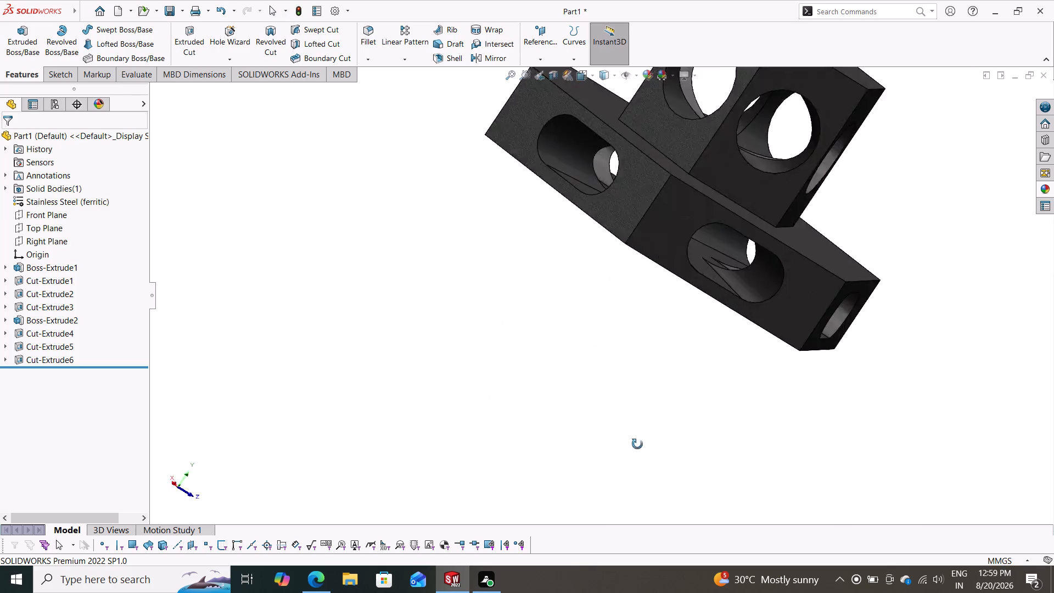
middle_drag(637, 444, 491, 271)
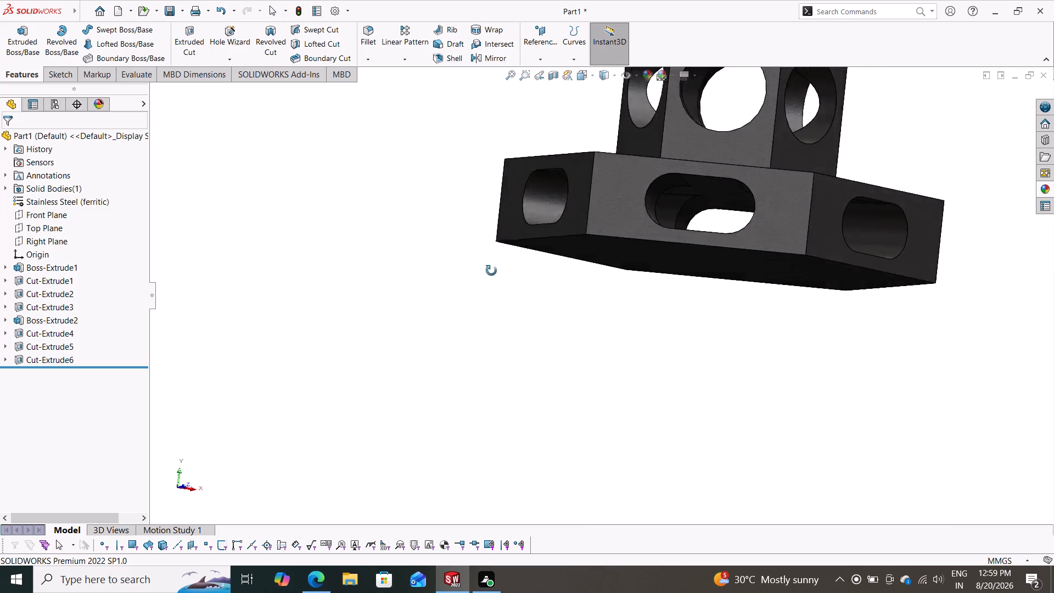
middle_drag(491, 271, 415, 374)
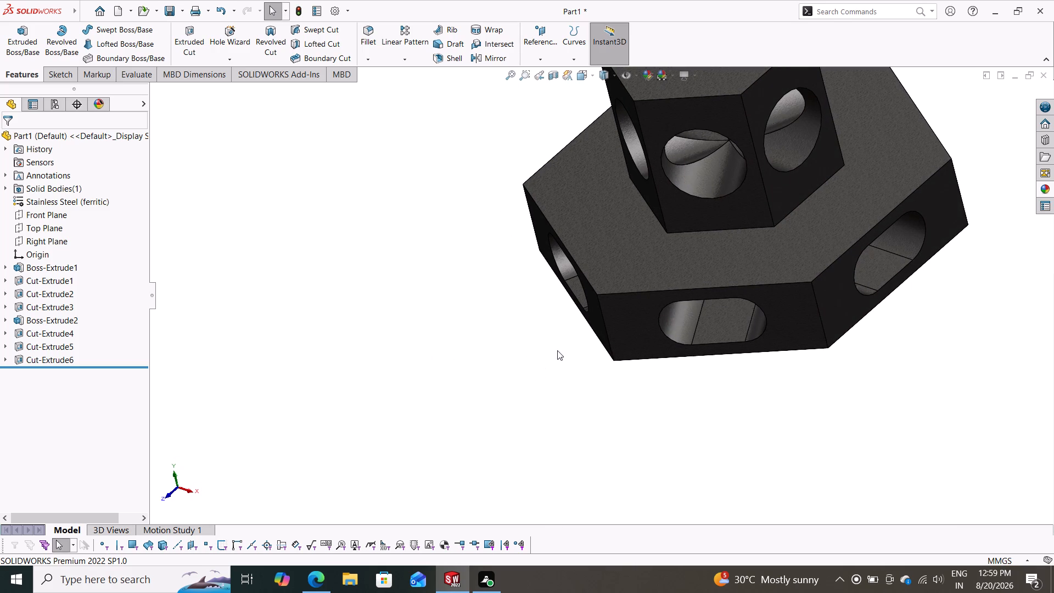
scroll(546, 325, down, 2)
scroll(543, 325, up, 5)
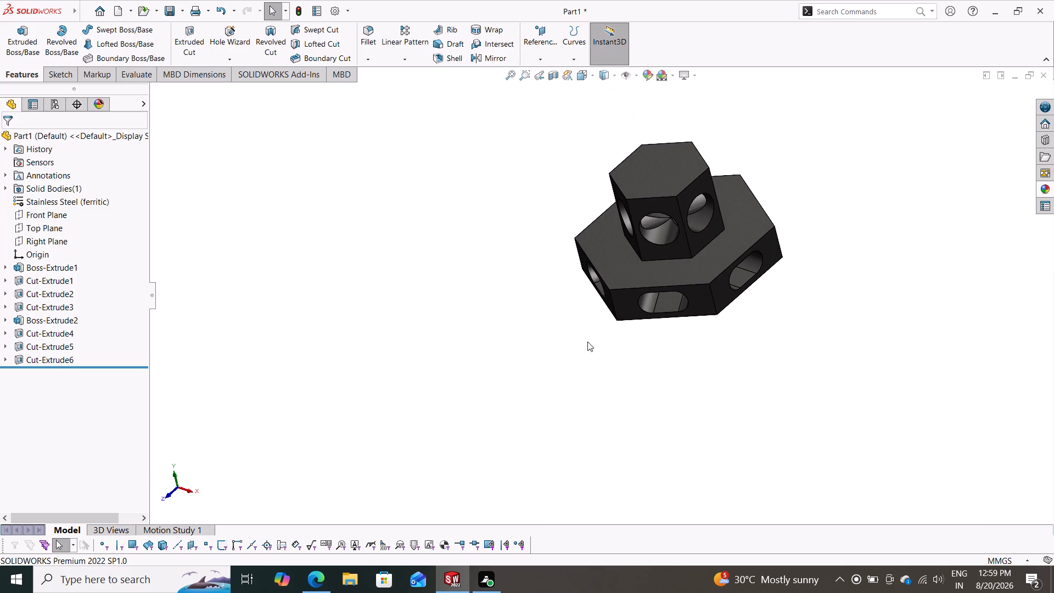
middle_drag(587, 342, 719, 164)
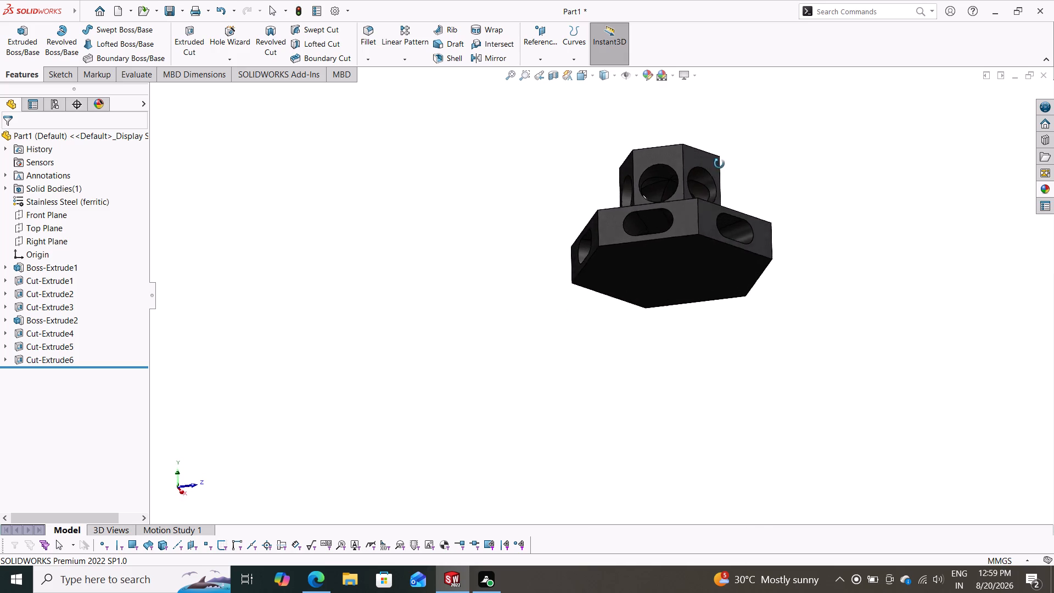
middle_drag(719, 164, 689, 230)
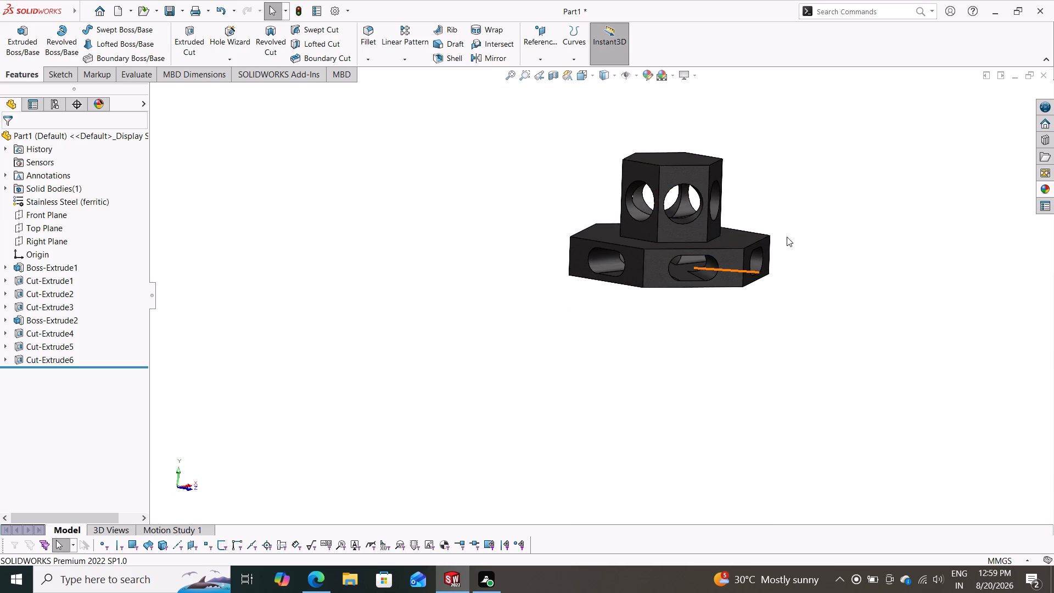
middle_drag(803, 193, 633, 325)
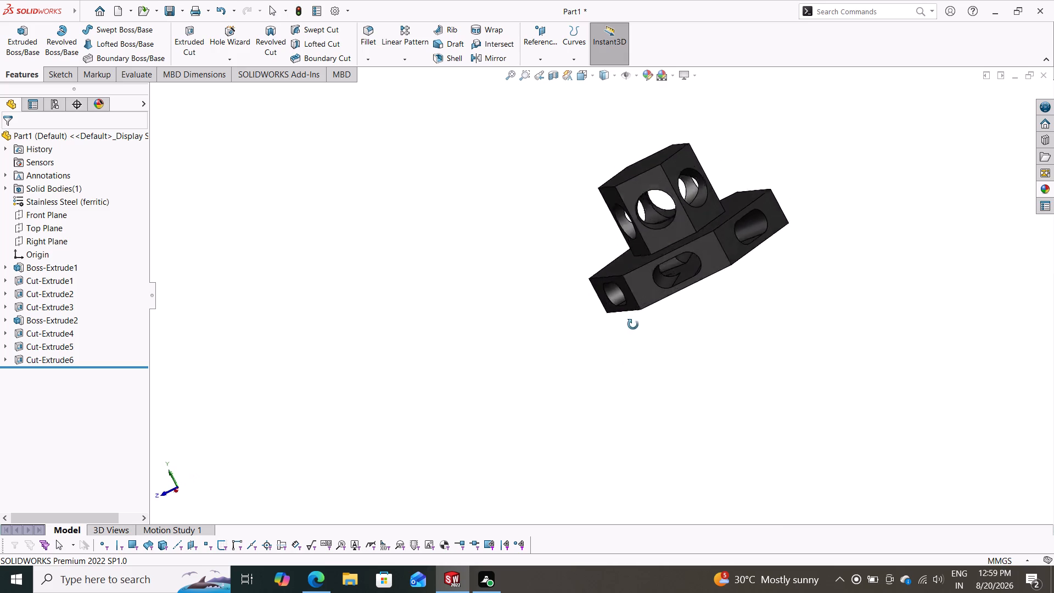
middle_drag(633, 325, 676, 344)
scroll(684, 336, down, 2)
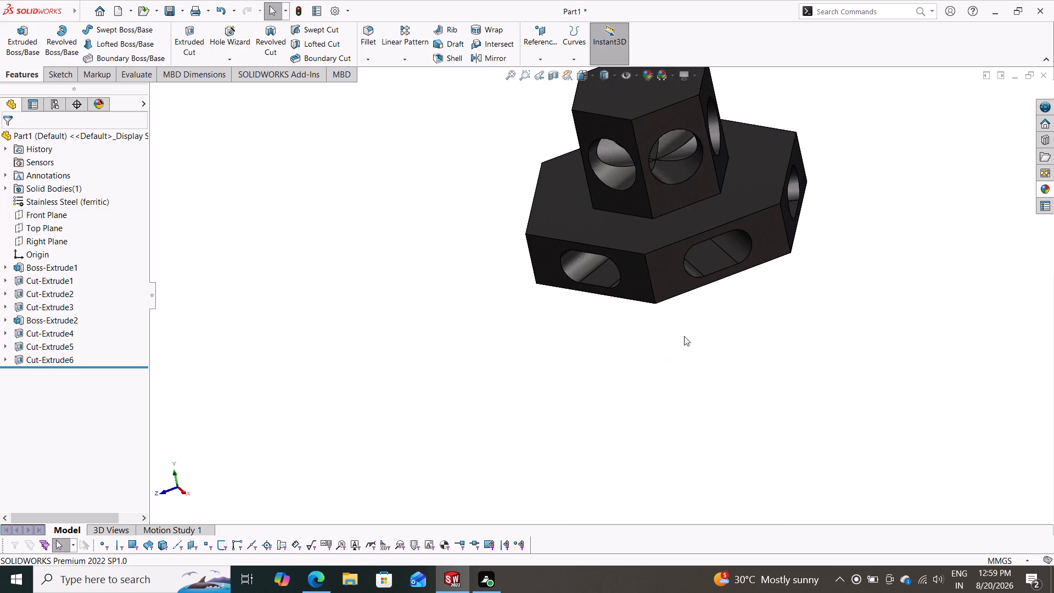
scroll(685, 335, up, 3)
middle_click(685, 335)
scroll(685, 335, up, 2)
middle_drag(660, 315, 656, 241)
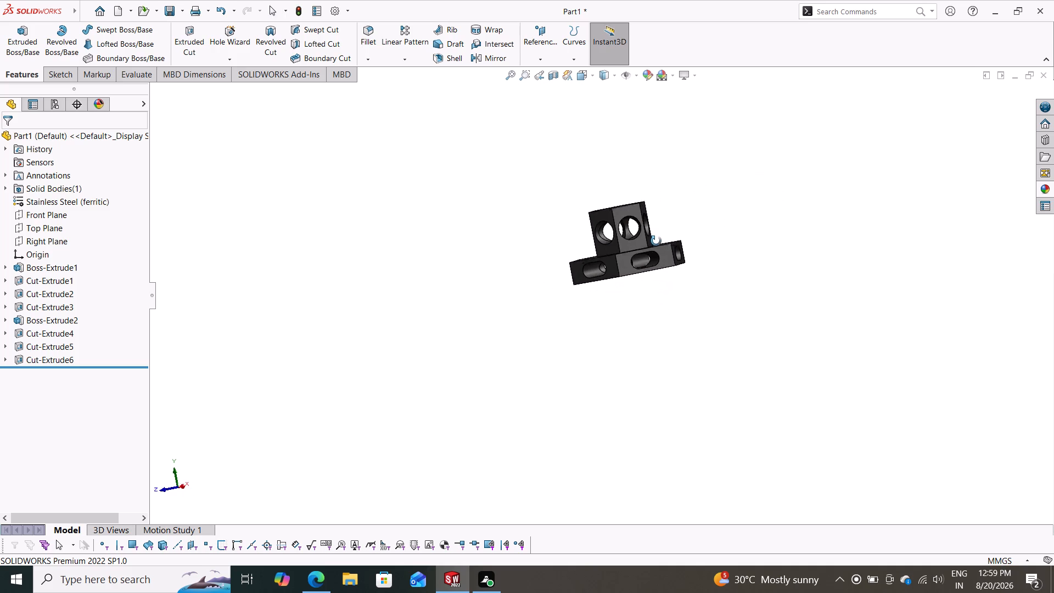
middle_drag(656, 241, 656, 238)
scroll(656, 238, down, 5)
middle_drag(656, 238, 615, 287)
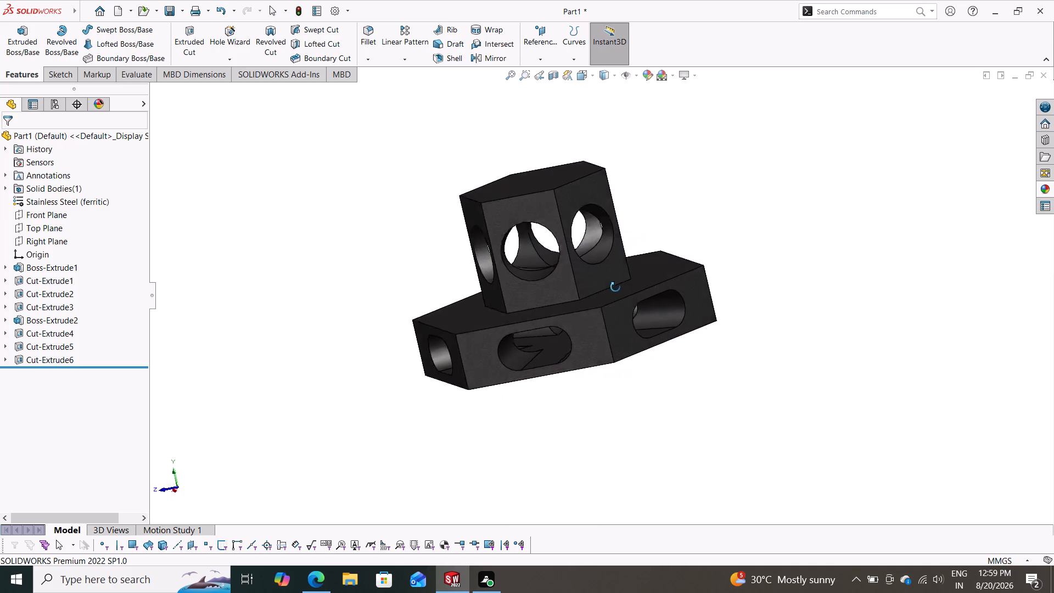
middle_drag(615, 287, 576, 365)
scroll(576, 364, down, 1)
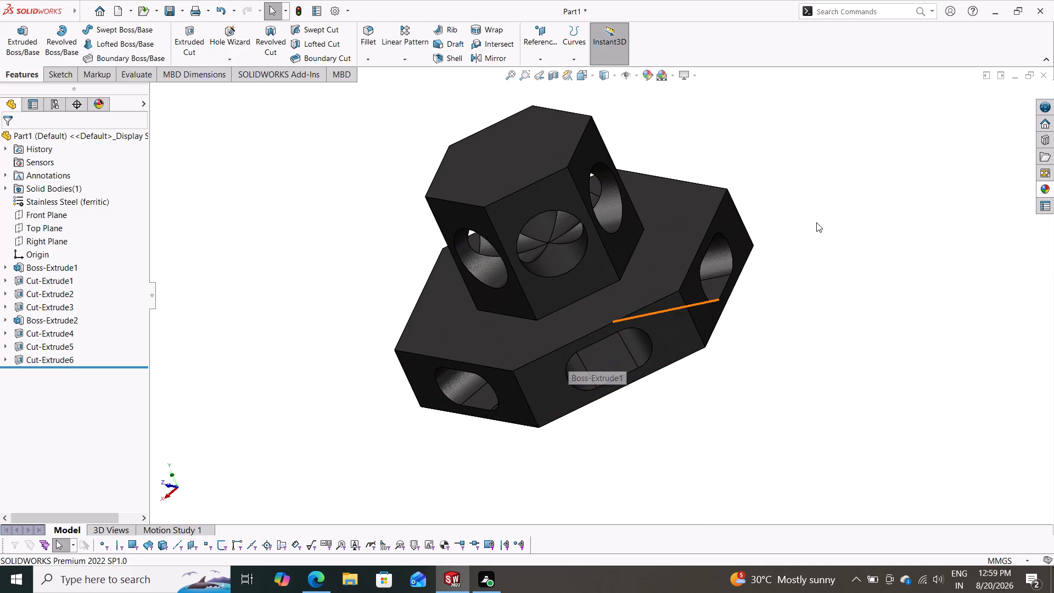
scroll(623, 317, up, 1)
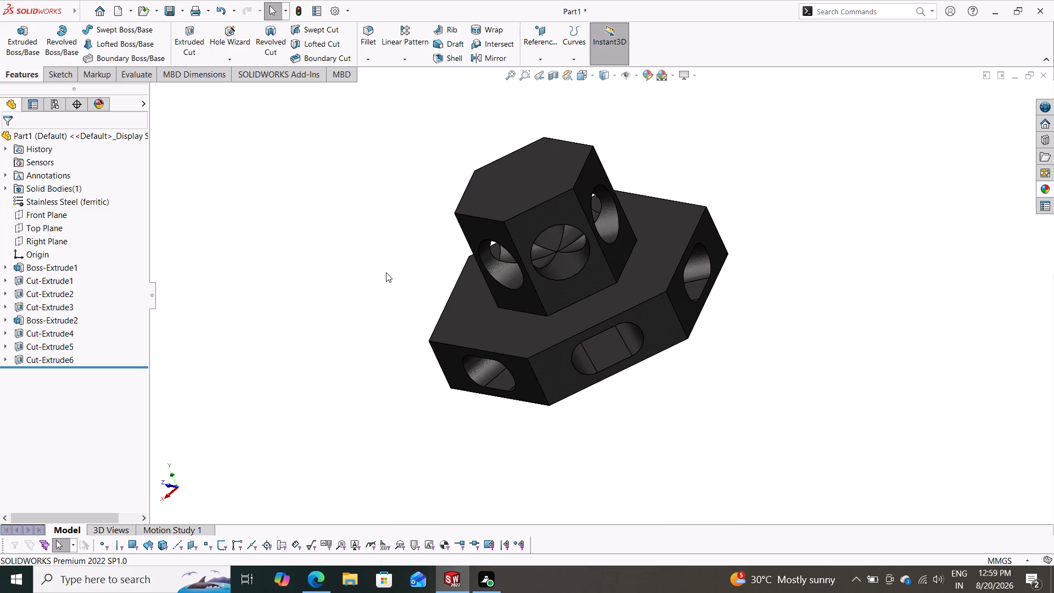
key(Escape)
middle_drag(396, 268, 474, 296)
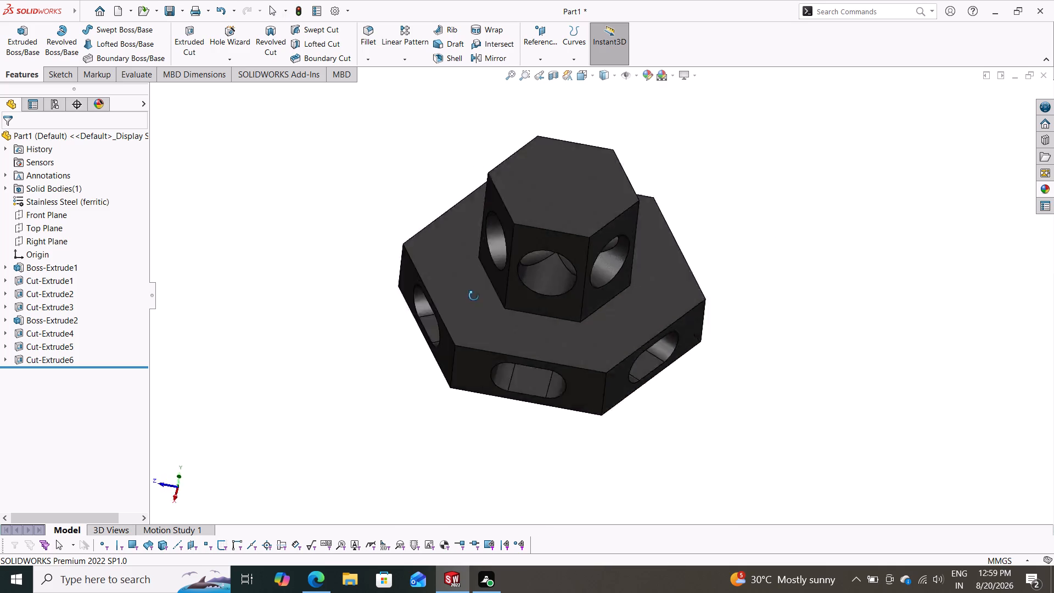
middle_drag(474, 296, 359, 434)
scroll(362, 430, down, 1)
middle_drag(359, 434, 355, 440)
Save the part as mech 8 in the Documents folder, keeping the SOLIDWORKS Part file type.
click(184, 5)
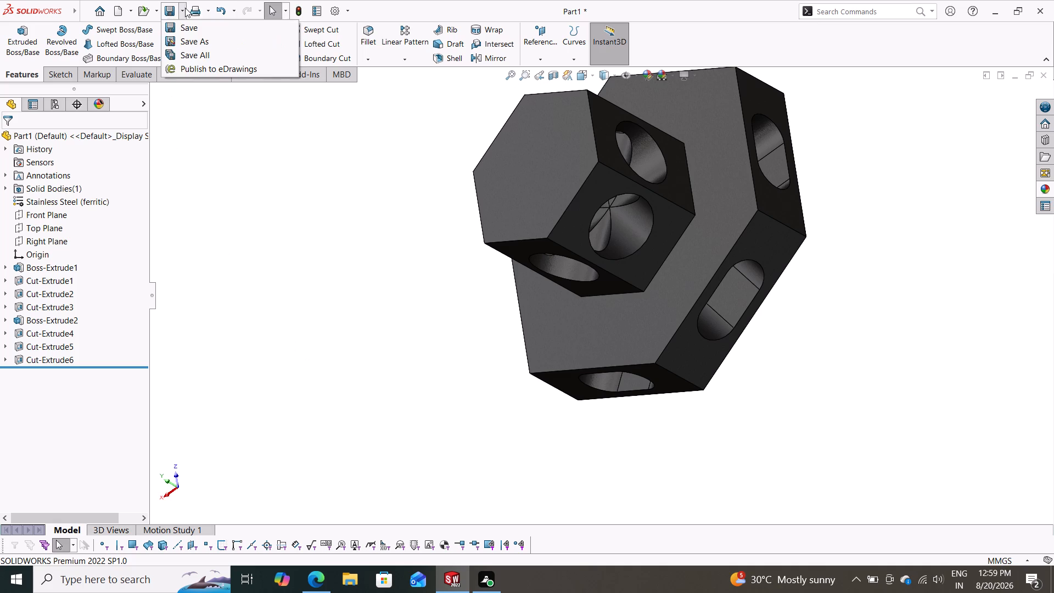
click(183, 10)
click(183, 10)
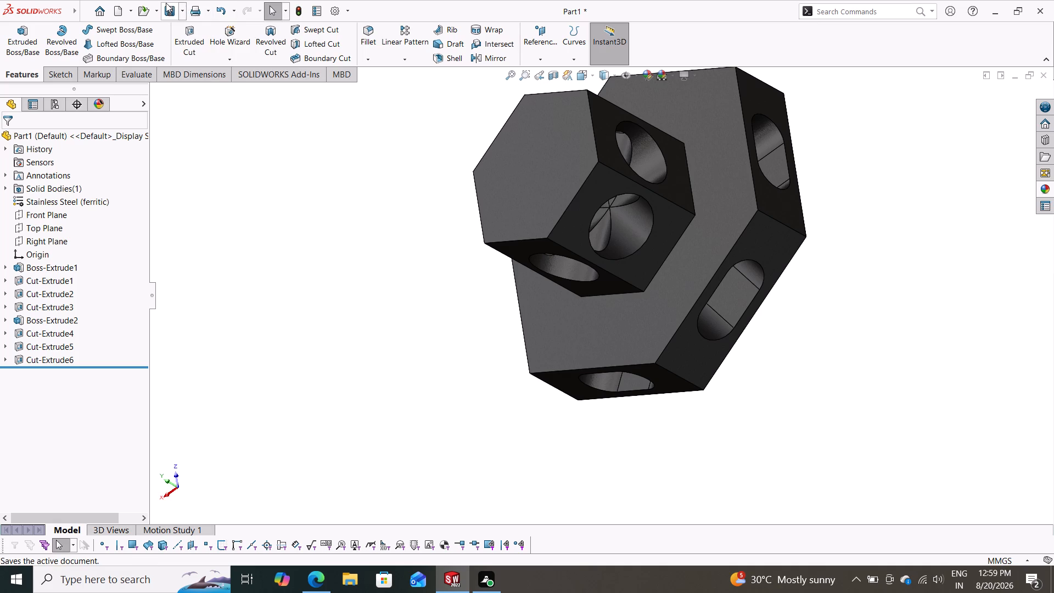
click(184, 8)
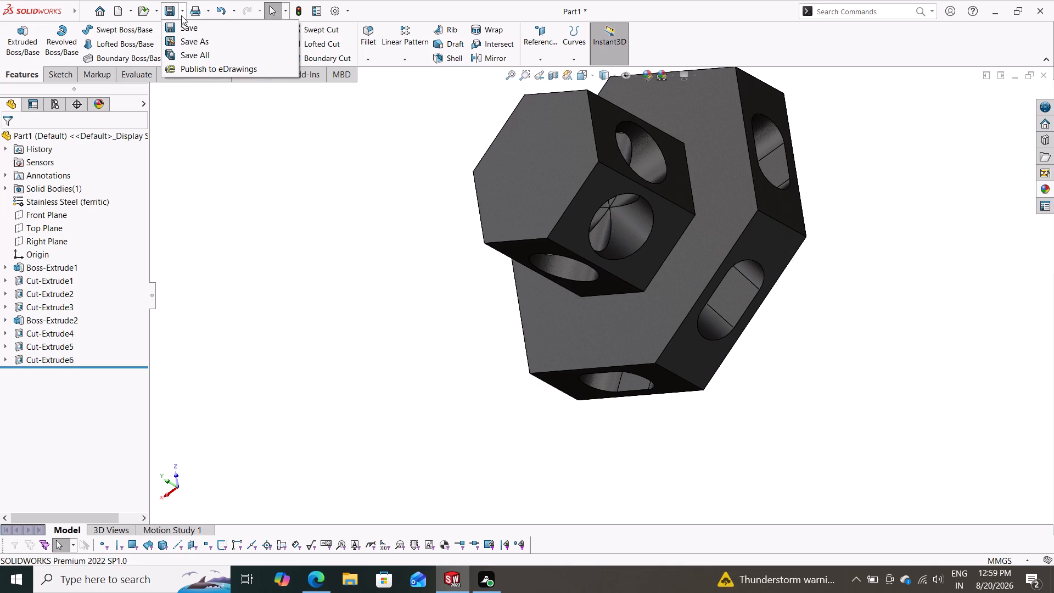
click(184, 46)
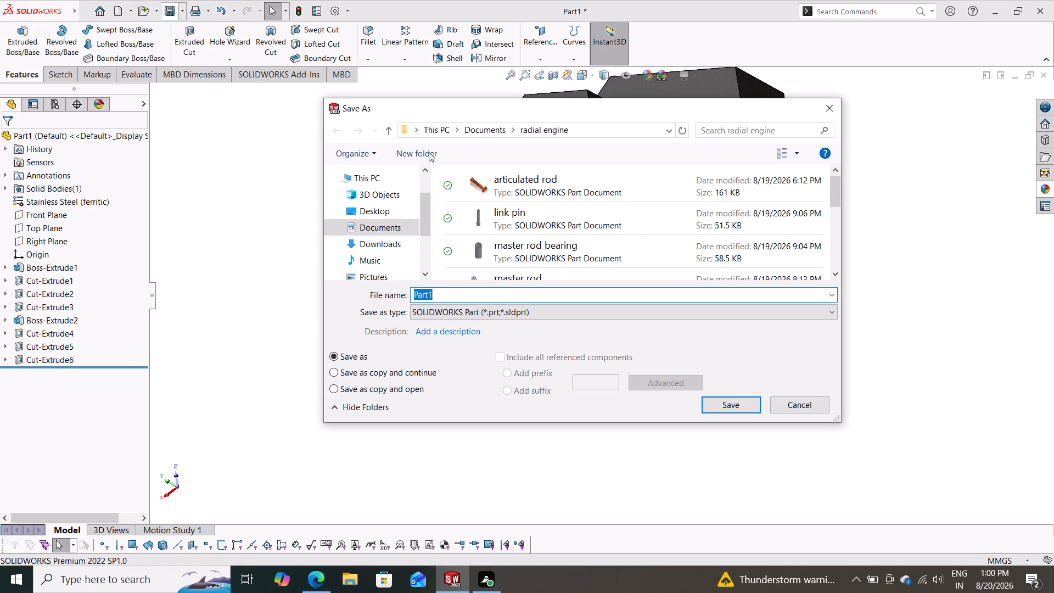
click(391, 132)
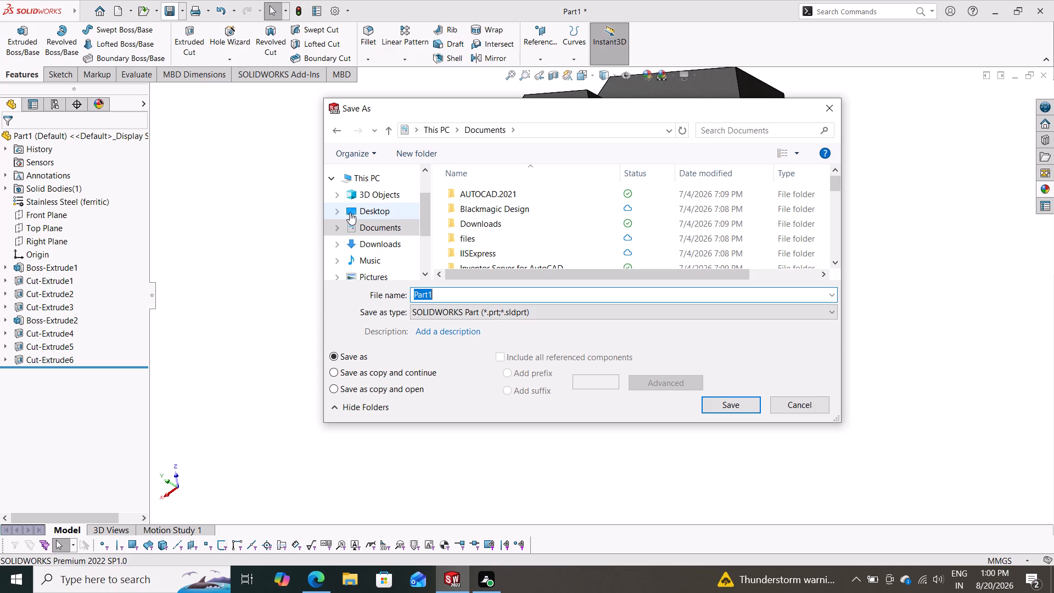
text(mech)
key(space)
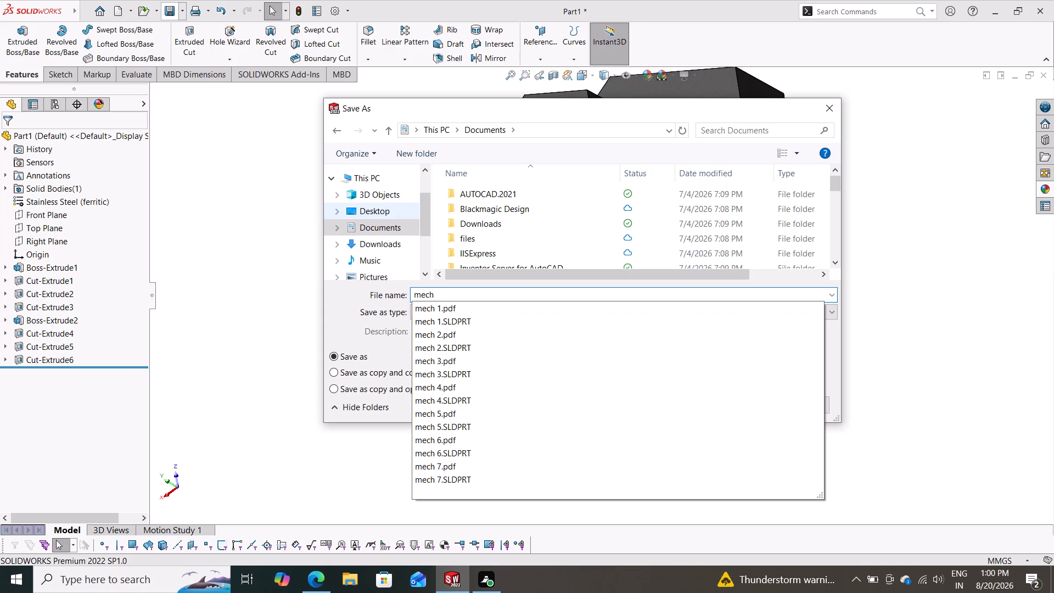
key(8)
key(Return)
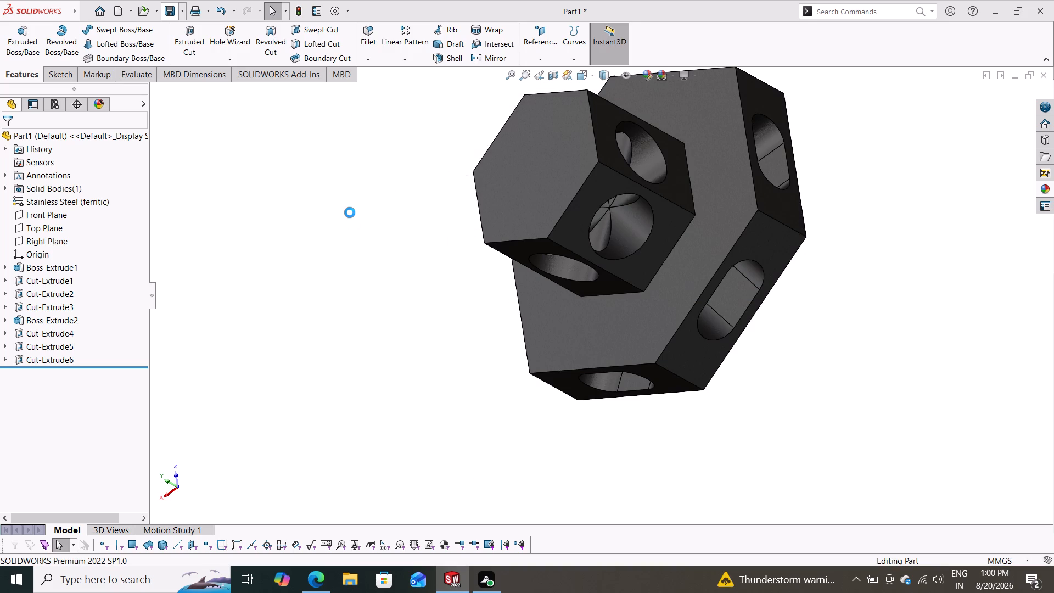
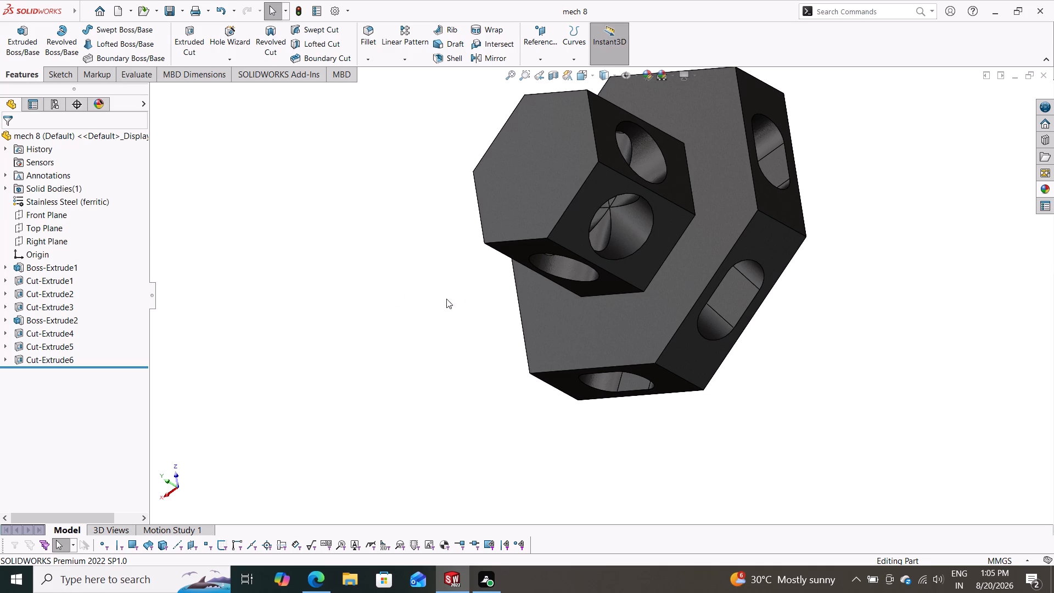
Examine the dark plastic part from several angles, including the boss's cross holes and the slots in the hexagonal base.
scroll(504, 333, down, 1)
scroll(455, 354, up, 2)
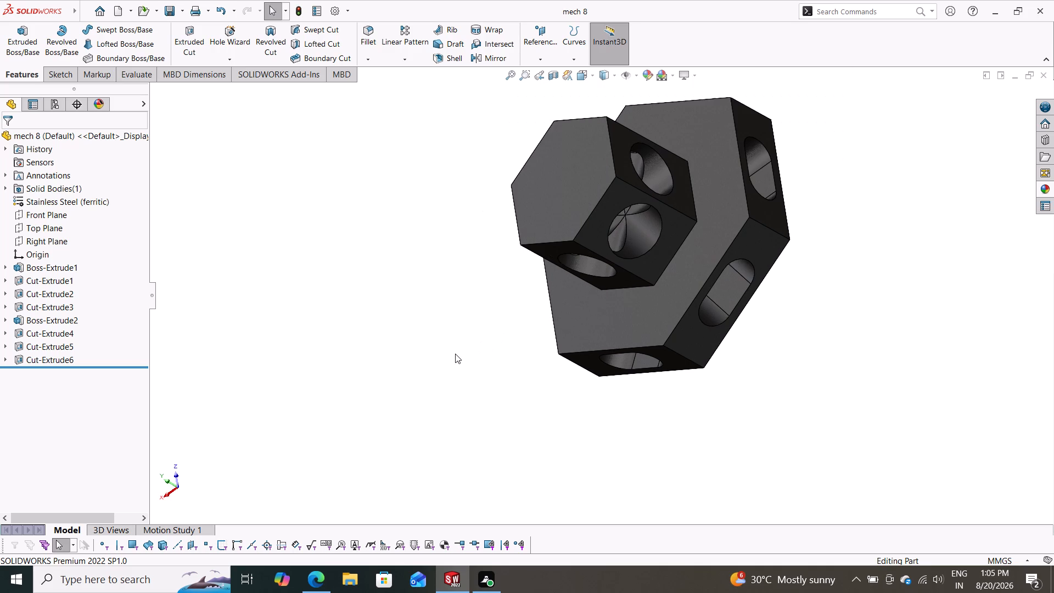
middle_drag(475, 277, 408, 335)
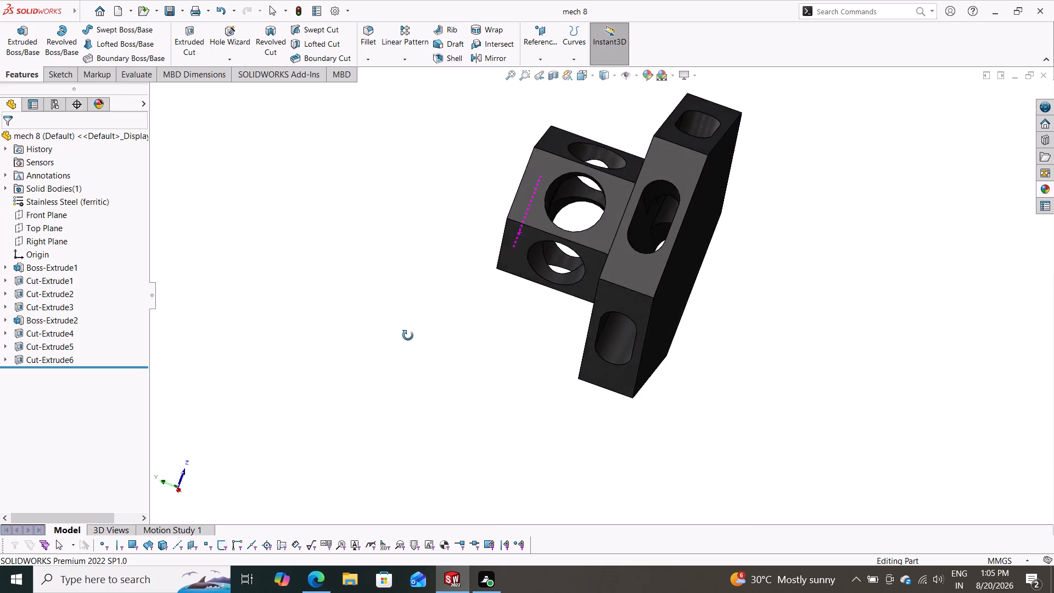
middle_drag(408, 335, 444, 357)
scroll(444, 357, down, 1)
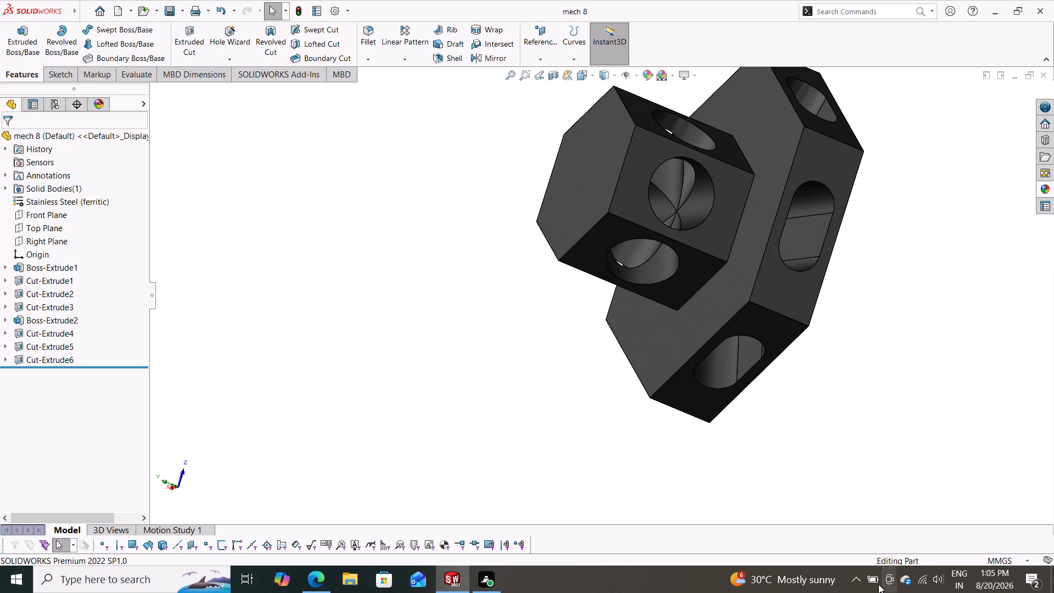
click(876, 583)
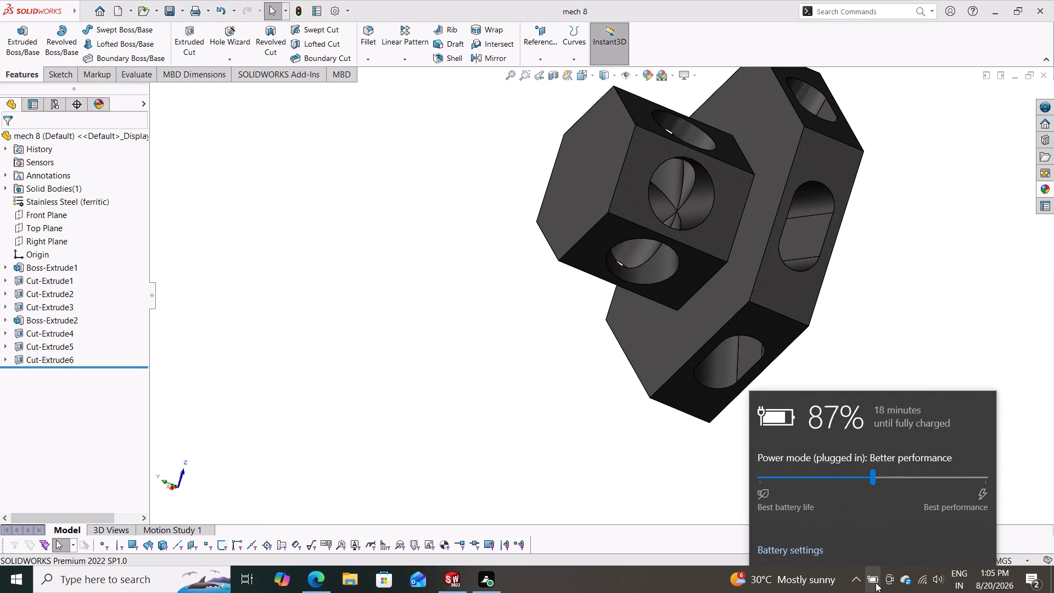
click(876, 583)
middle_drag(492, 245, 609, 170)
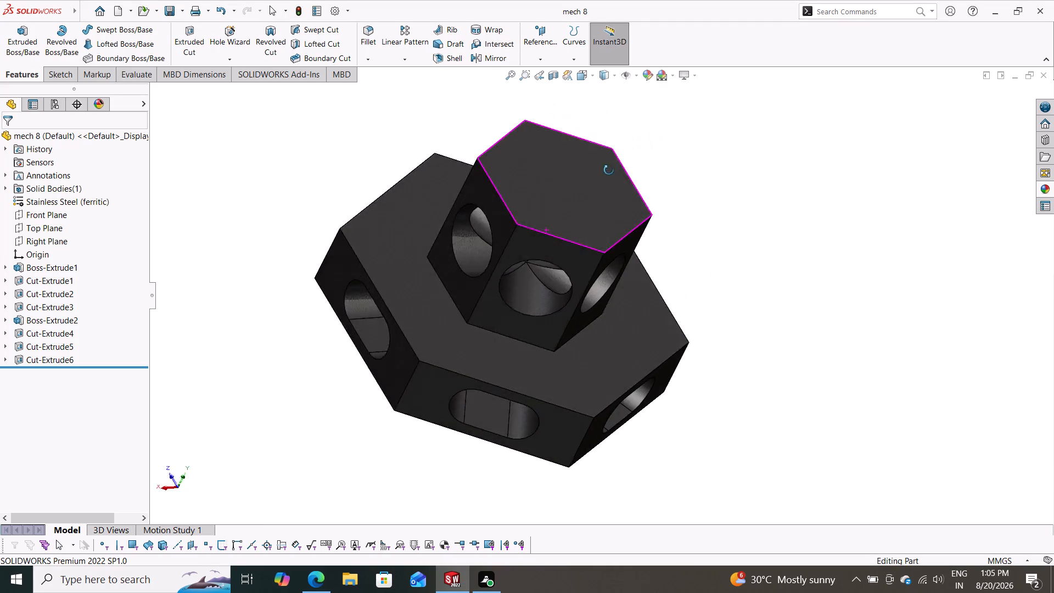
middle_drag(609, 170, 592, 100)
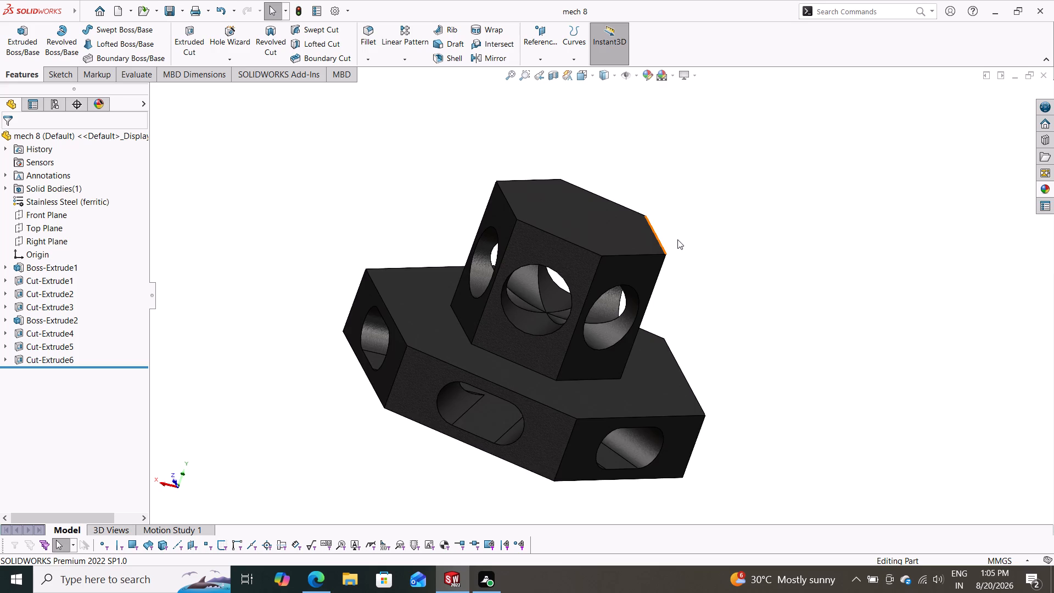
scroll(677, 239, down, 2)
scroll(672, 252, up, 3)
middle_drag(673, 276, 630, 242)
scroll(673, 276, up, 1)
scroll(630, 242, down, 1)
scroll(630, 242, up, 1)
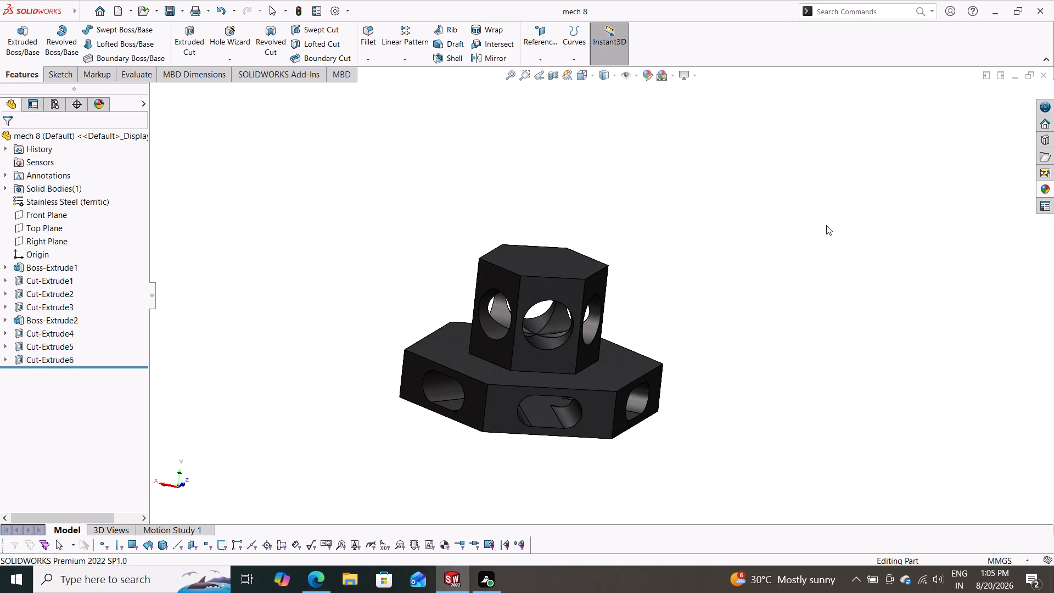
Replace the part's dark plastic look with a light grey plastic appearance applied to the whole part.
click(1046, 189)
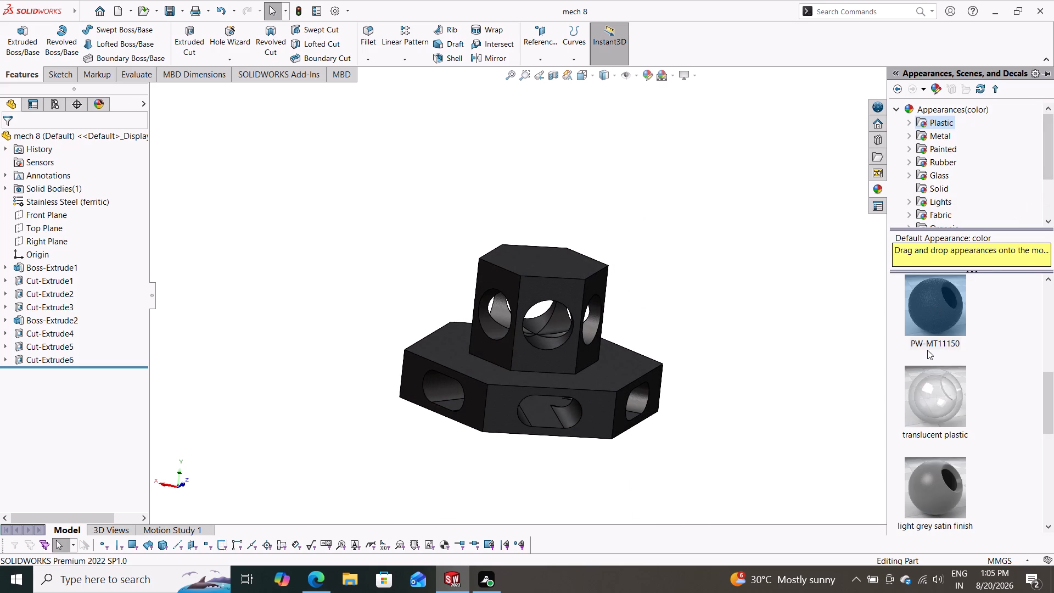
scroll(927, 351, up, 5)
drag(949, 310, 802, 288)
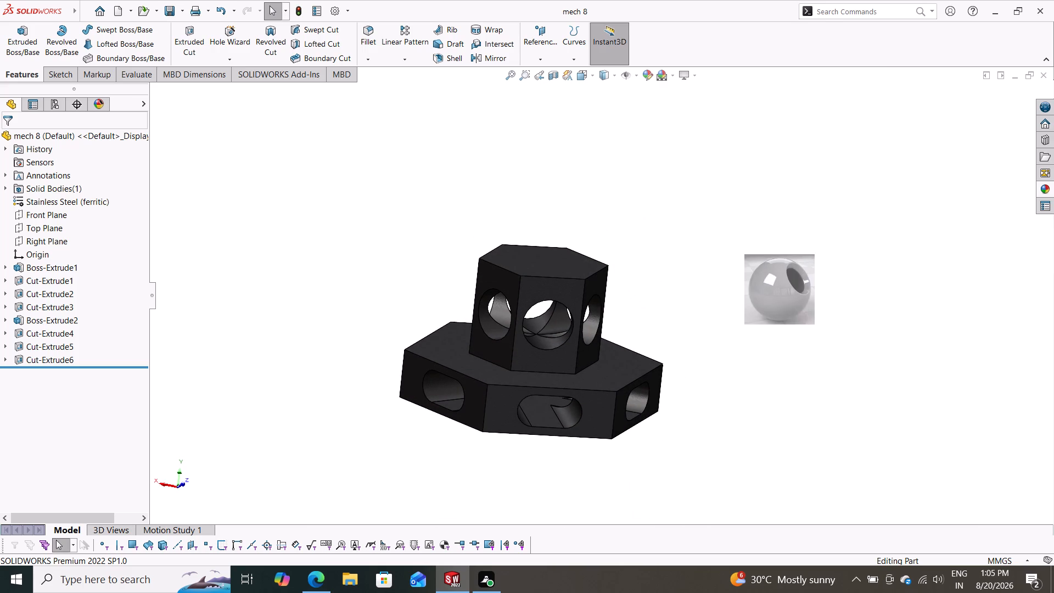
drag(802, 288, 547, 346)
click(564, 348)
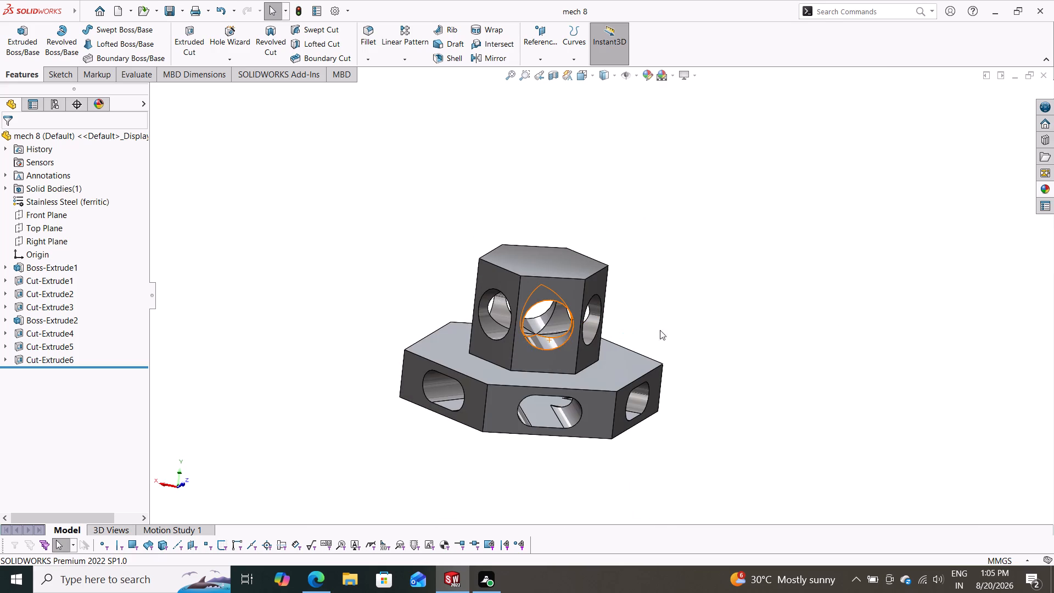
middle_drag(715, 306, 615, 423)
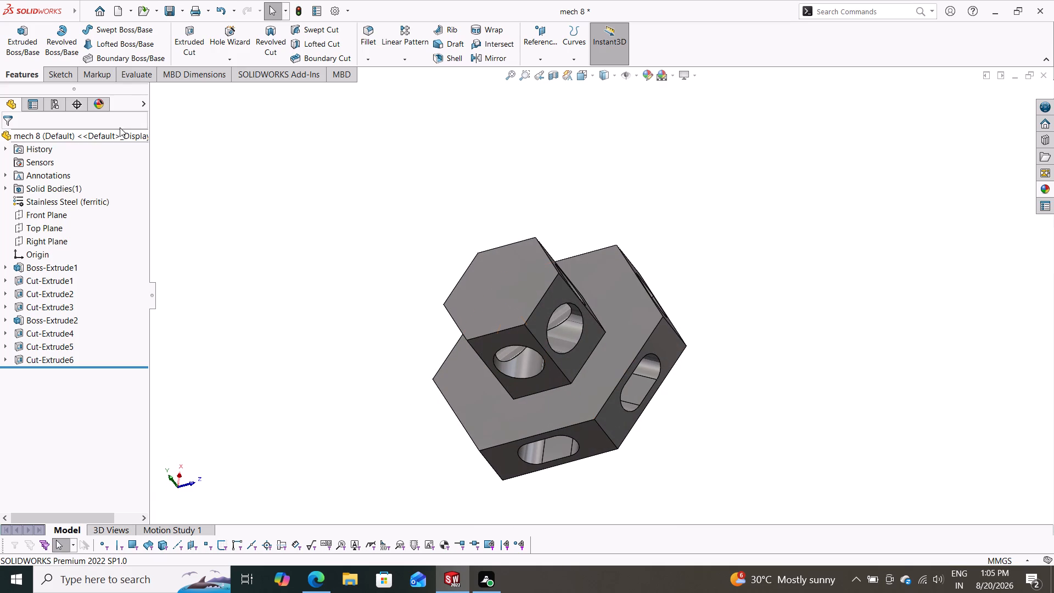